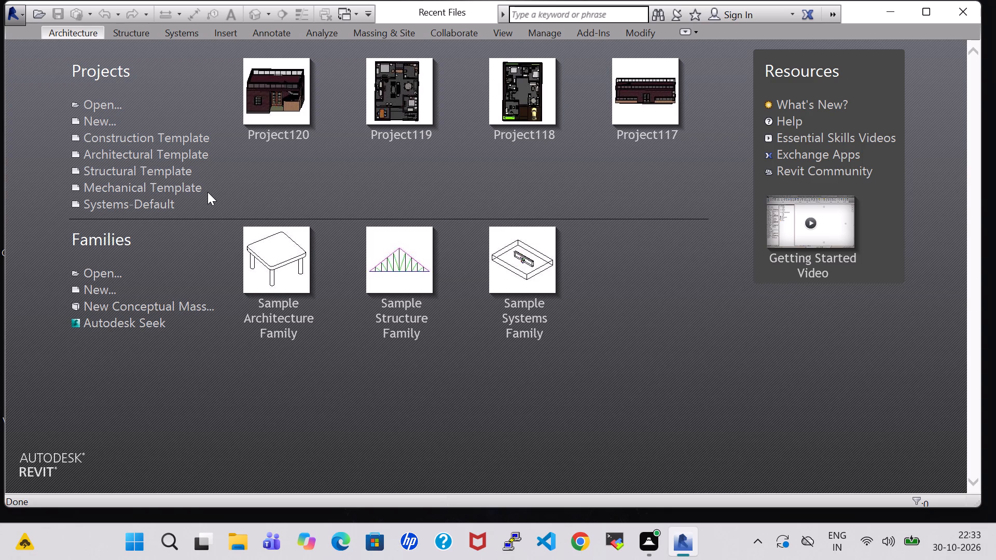
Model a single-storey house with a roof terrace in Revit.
Create a new project from the Architectural Template.
{"action": "left_click", "coordinate": [96, 116]}
{"action": "left_click", "coordinate": [440, 229]}
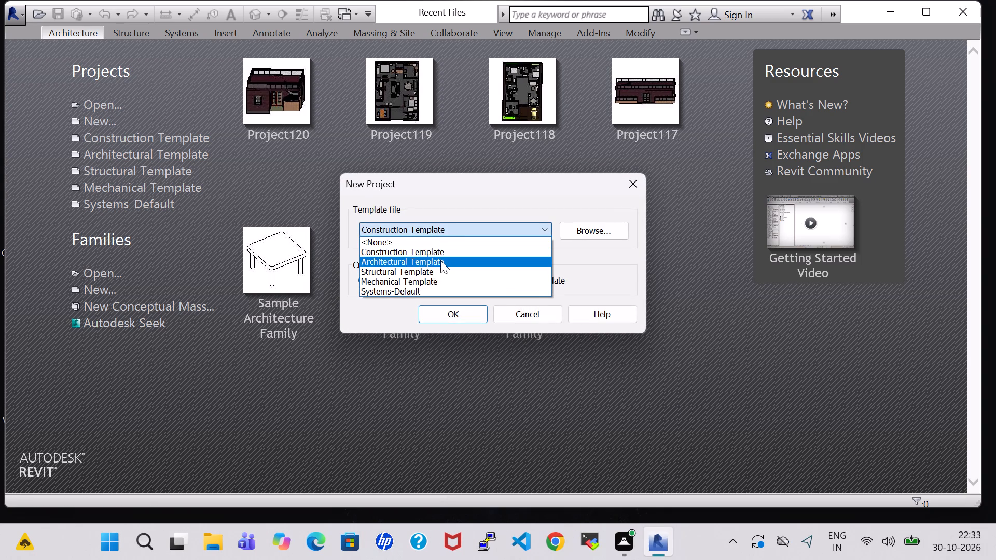
{"action": "left_click", "coordinate": [440, 260]}
{"action": "left_click", "coordinate": [449, 314]}
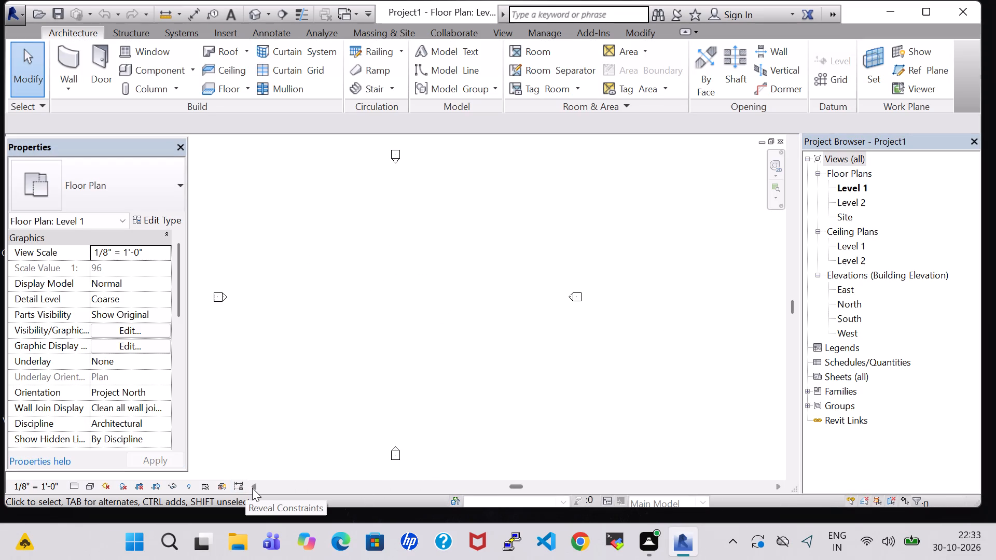
Draw a closed rectangle of Generic - 8" walls on Level 1, 25' wide by 35' long and 10' high.
{"action": "left_click", "coordinate": [252, 488]}
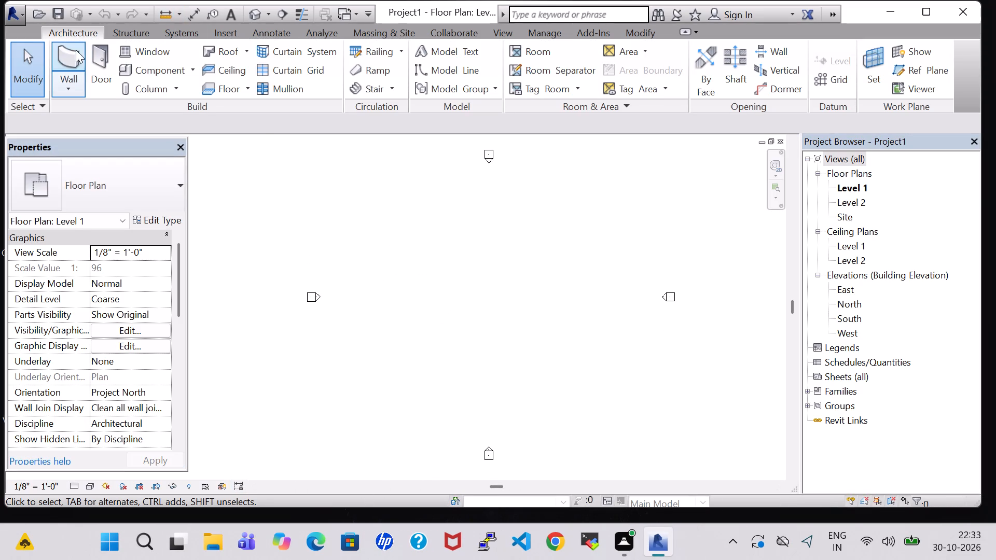
{"action": "left_click", "coordinate": [61, 53]}
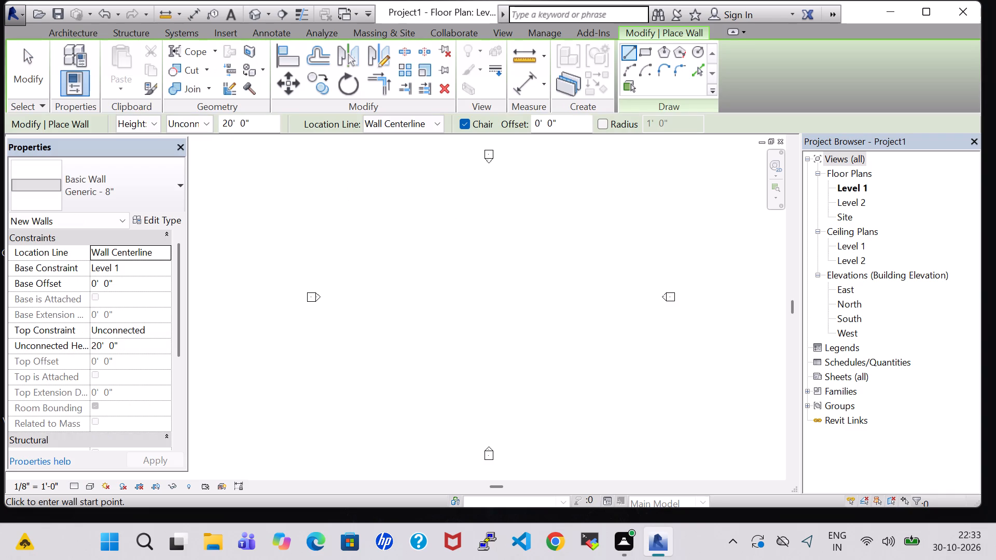
{"action": "left_click", "coordinate": [225, 125]}
{"action": "key", "text": "BackSpace"}
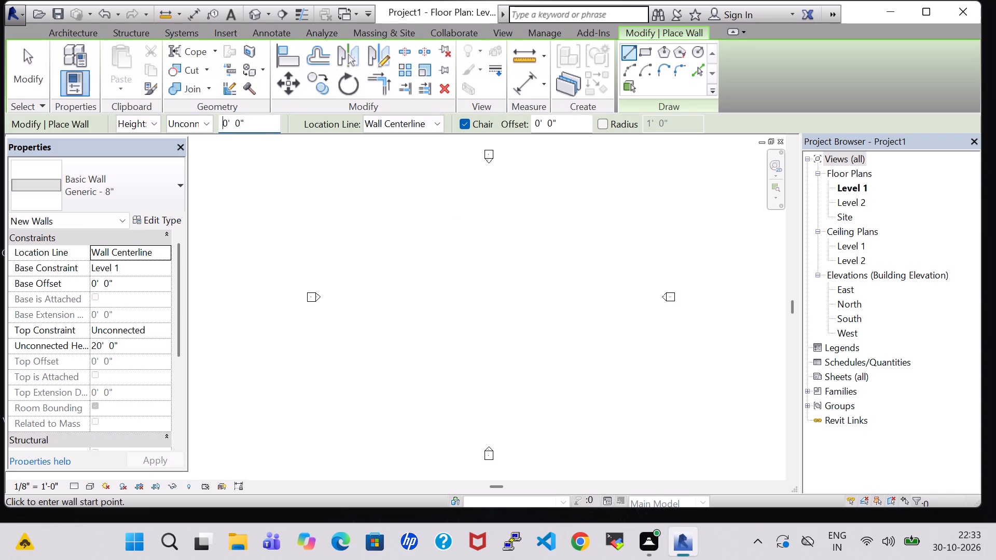
{"action": "key", "text": "1"}
{"action": "left_click", "coordinate": [407, 212]}
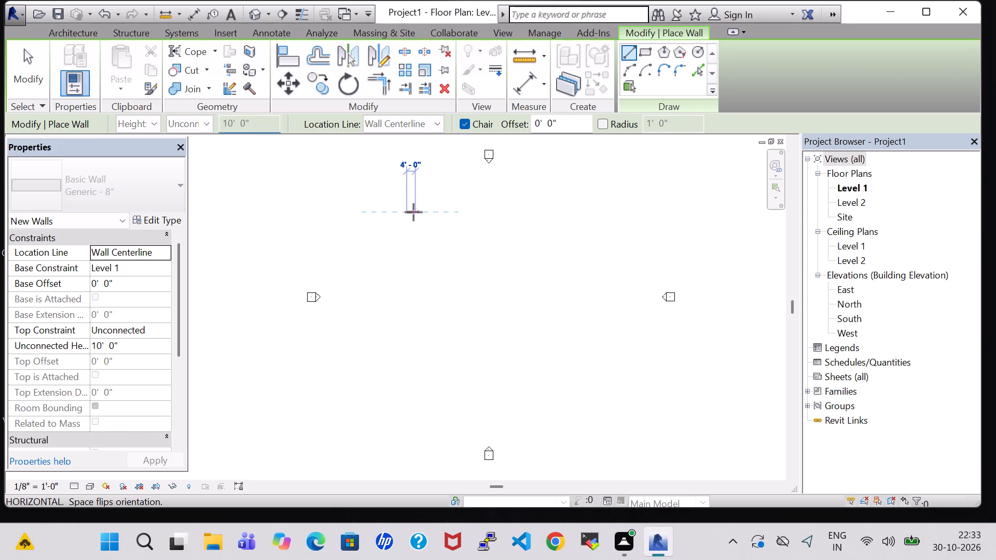
{"action": "type", "text": "25"}
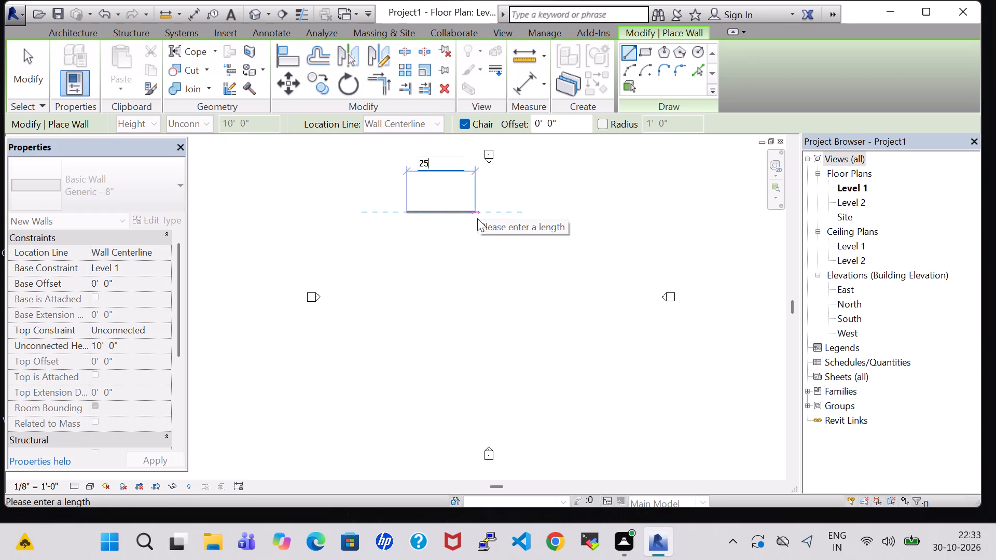
{"action": "key", "text": "Return"}
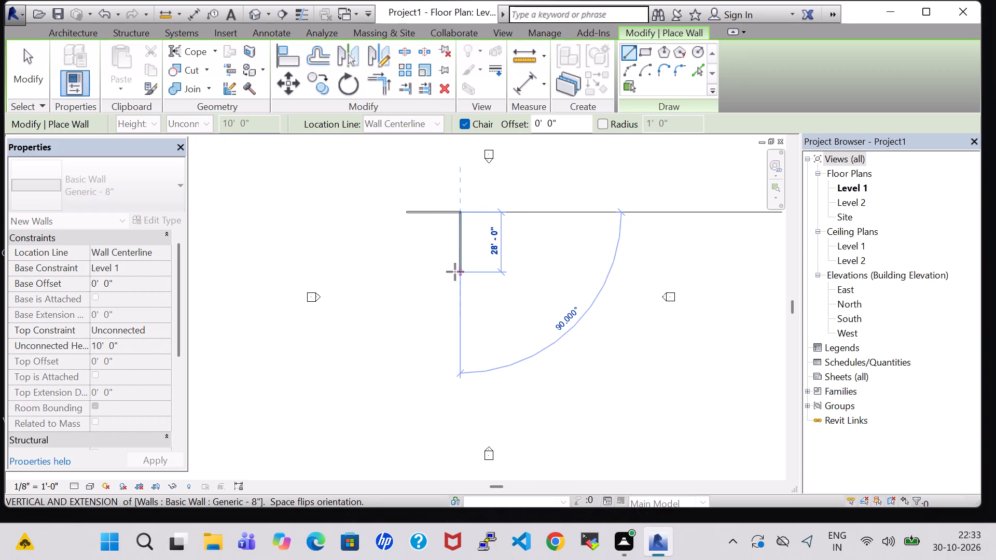
{"action": "type", "text": "35"}
{"action": "key", "text": "Return"}
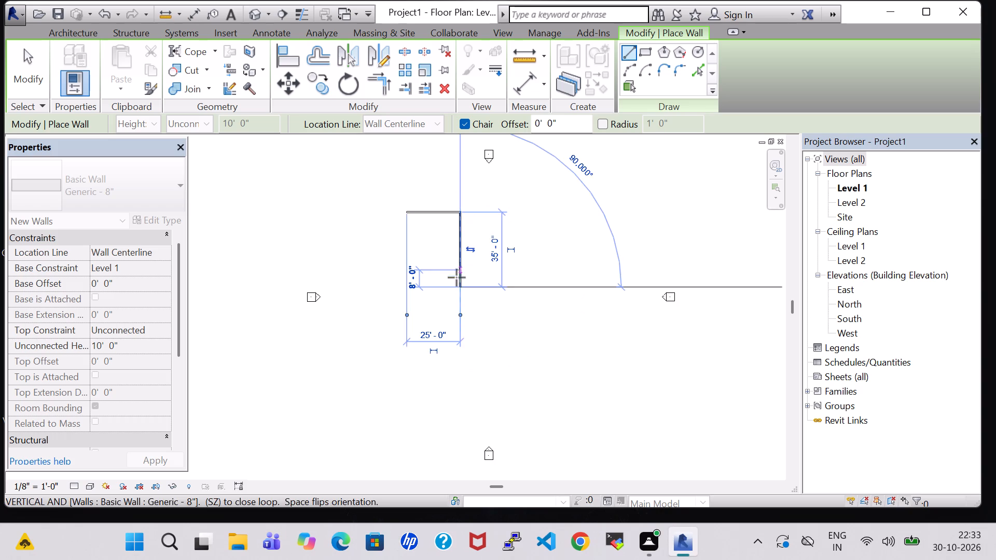
{"action": "left_click", "coordinate": [411, 288]}
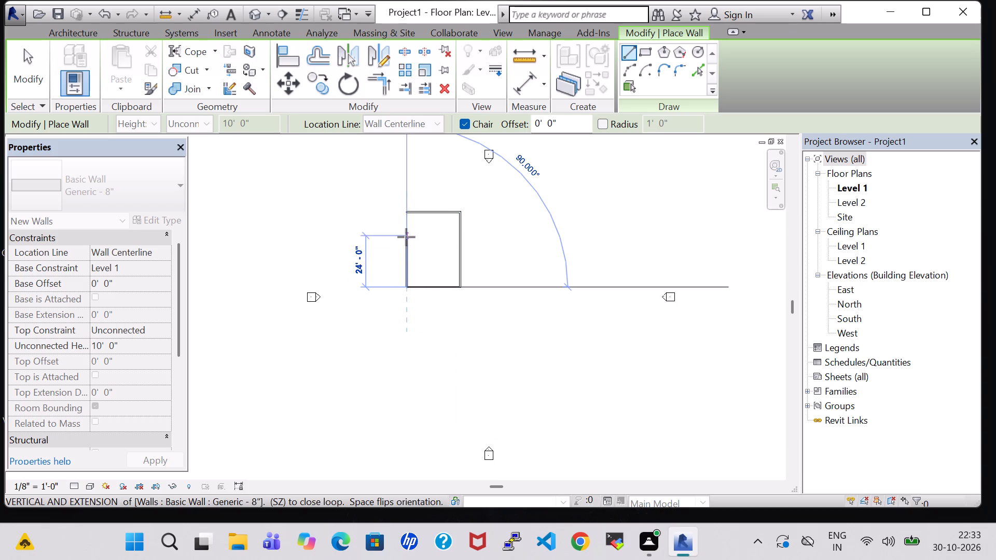
{"action": "left_click", "coordinate": [405, 215]}
{"action": "scroll", "coordinate": [408, 219], "scroll_direction": "up", "scroll_amount": 11}
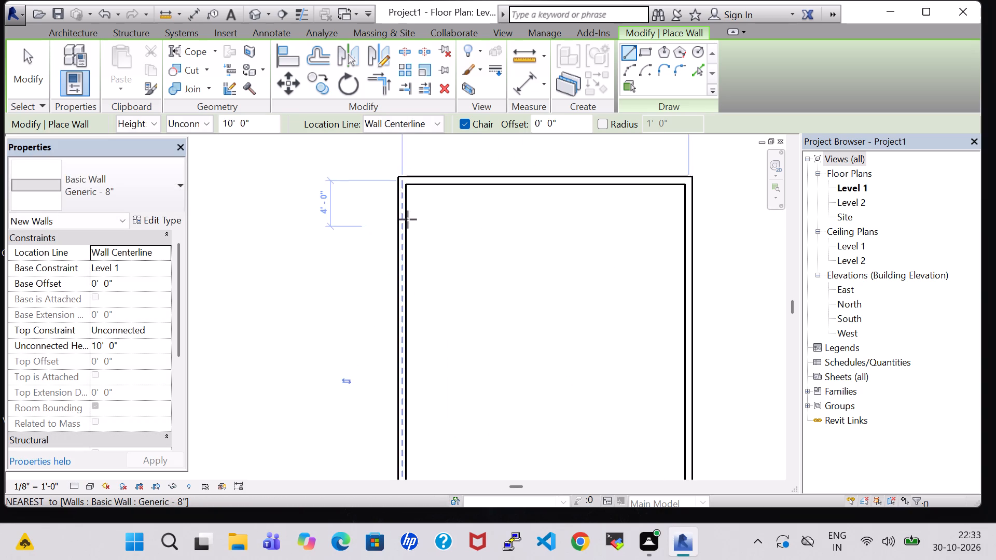
{"action": "scroll", "coordinate": [408, 219], "scroll_direction": "up", "scroll_amount": 3}
{"action": "middle_click_drag", "start_coordinate": [408, 219], "coordinate": [530, 197]}
{"action": "middle_click", "coordinate": [535, 196]}
{"action": "scroll", "coordinate": [536, 196], "scroll_direction": "down", "scroll_amount": 6}
{"action": "middle_click_drag", "start_coordinate": [582, 245], "coordinate": [486, 223]}
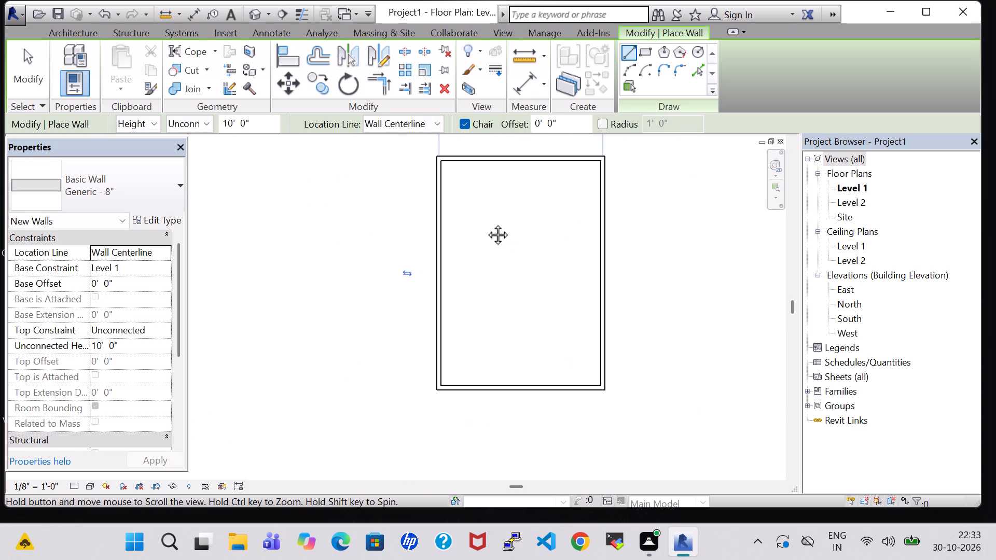
{"action": "middle_click_drag", "start_coordinate": [486, 223], "coordinate": [485, 223]}
{"action": "key", "text": "Escape"}
{"action": "key", "text": "Escape"}
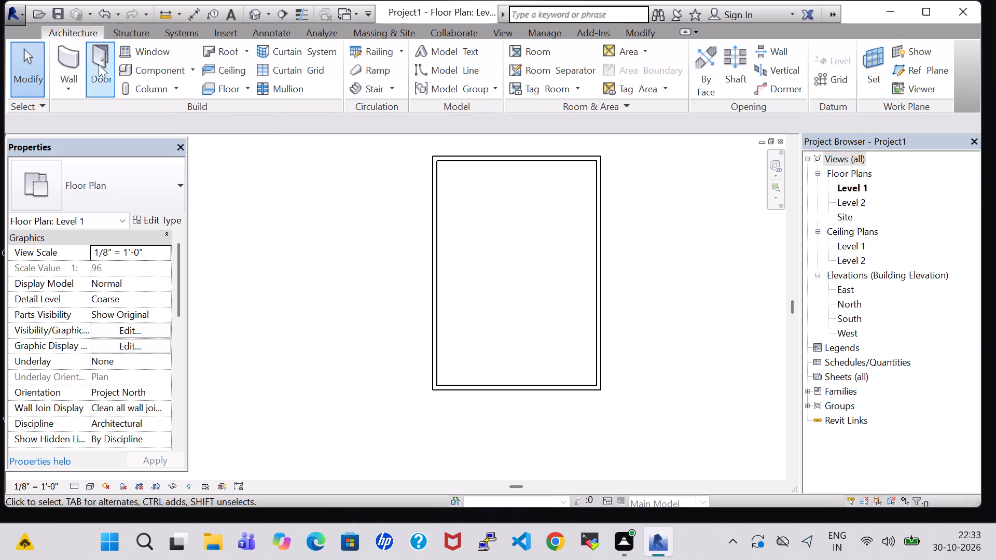
Draw a 12' partition south from the north wall's midpoint and a cross wall through its end to both side walls.
{"action": "left_click", "coordinate": [65, 58]}
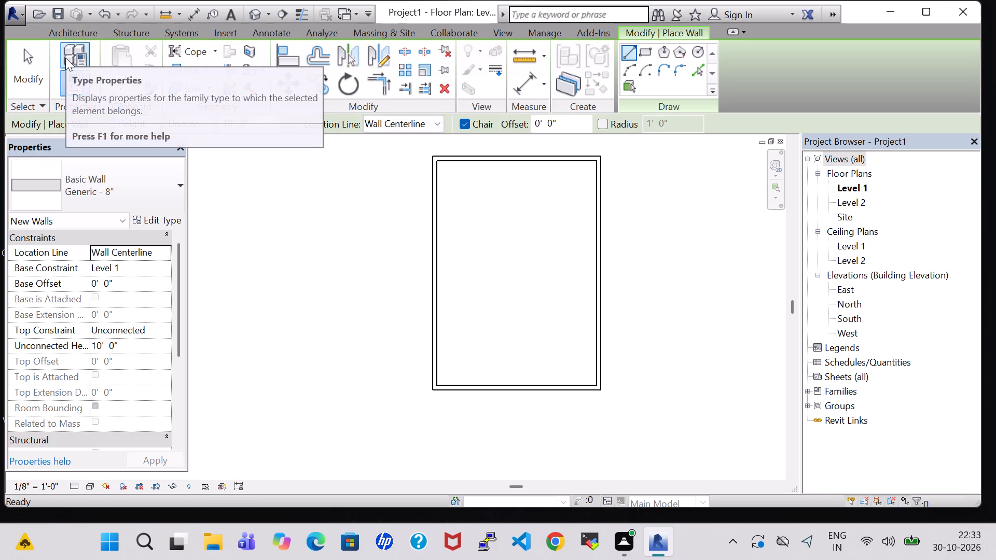
{"action": "left_click", "coordinate": [517, 160]}
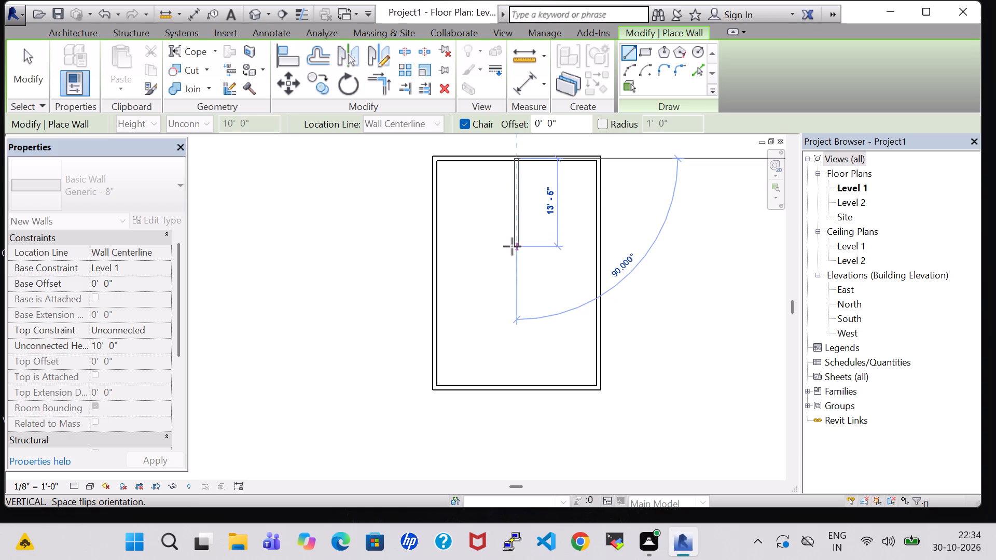
{"action": "type", "text": "12"}
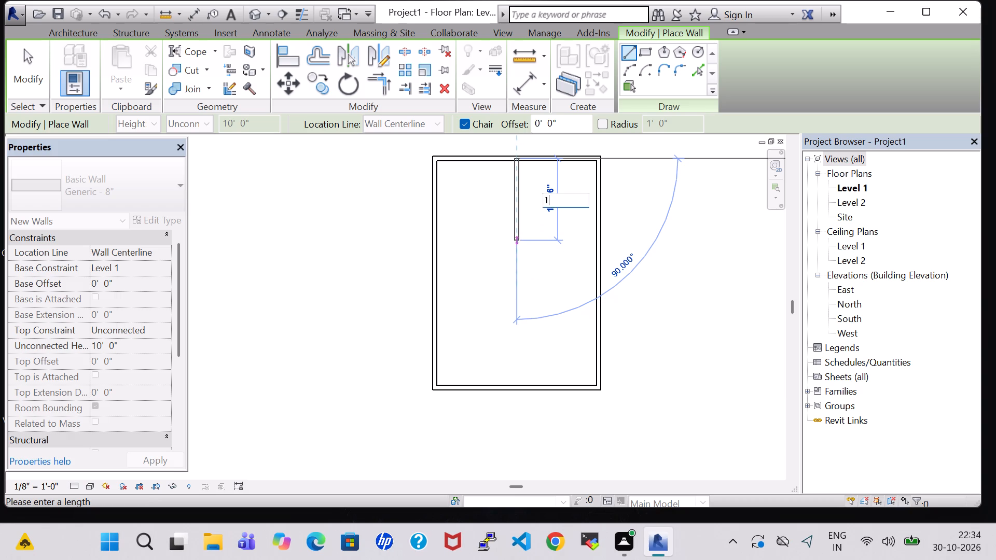
{"action": "key", "text": "Return"}
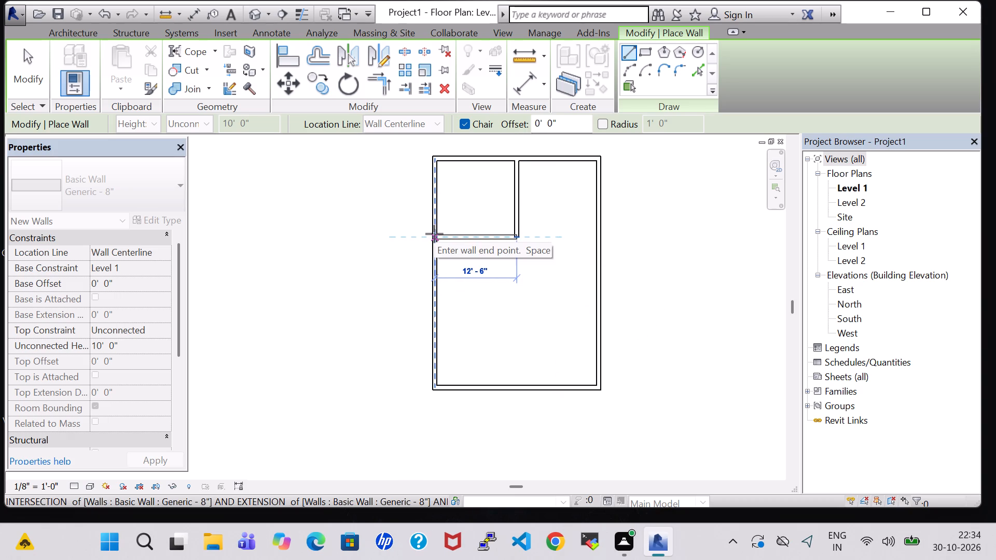
{"action": "left_click", "coordinate": [434, 234]}
{"action": "left_click", "coordinate": [516, 238]}
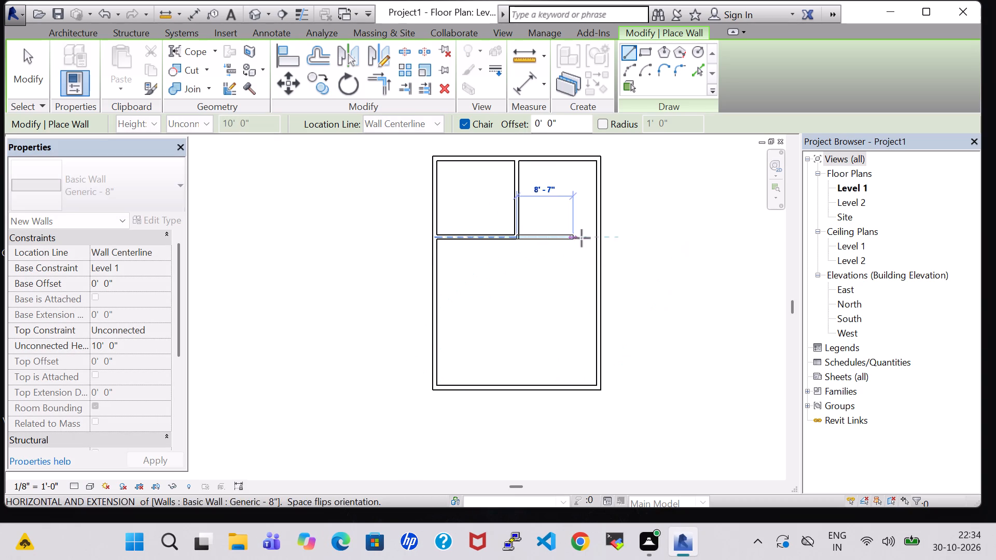
{"action": "left_click", "coordinate": [597, 237]}
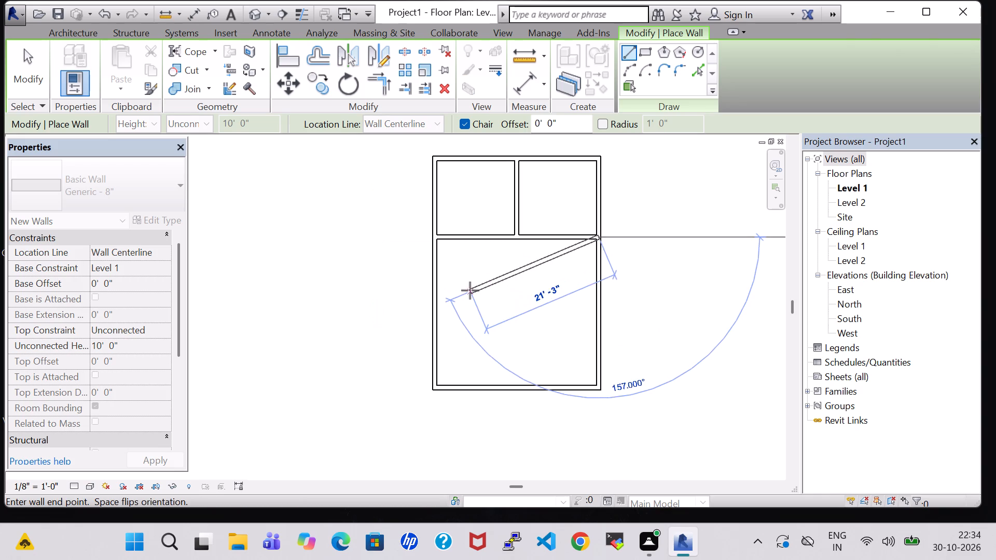
{"action": "key", "text": "Escape"}
{"action": "key", "text": "Escape"}
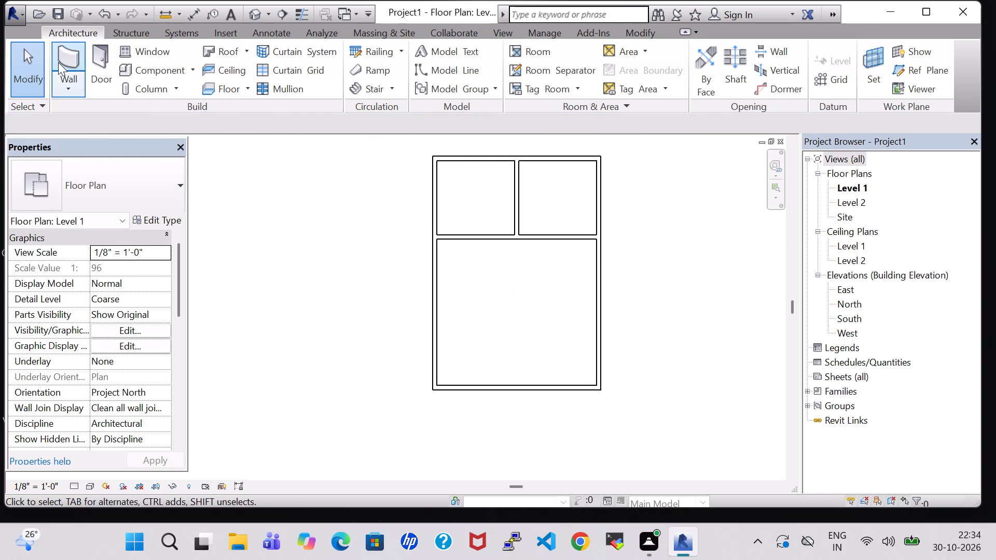
Enclose a small room below the cross wall against the west wall, starting 7' from that wall and running 6' south.
{"action": "left_click", "coordinate": [60, 62]}
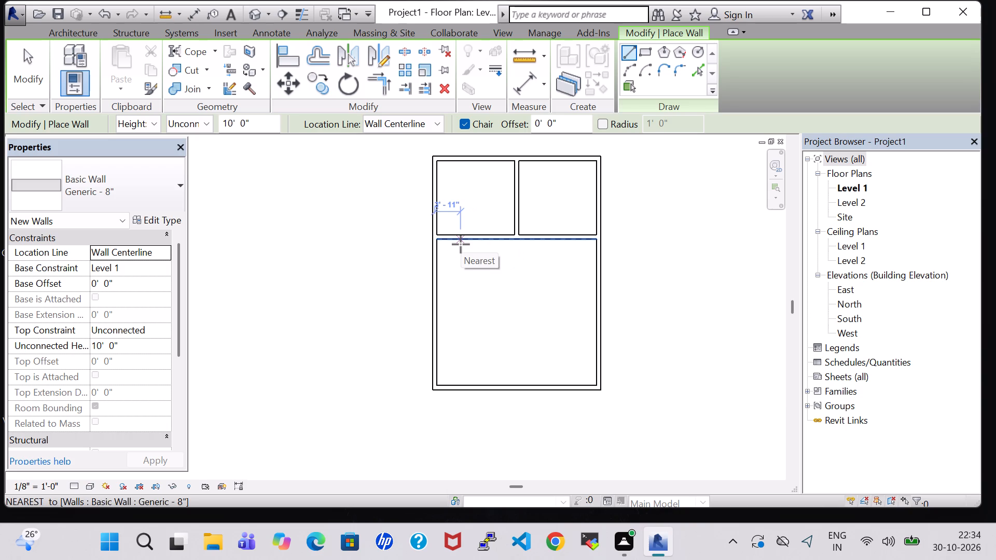
{"action": "type", "text": "7'"}
{"action": "key", "text": "Return"}
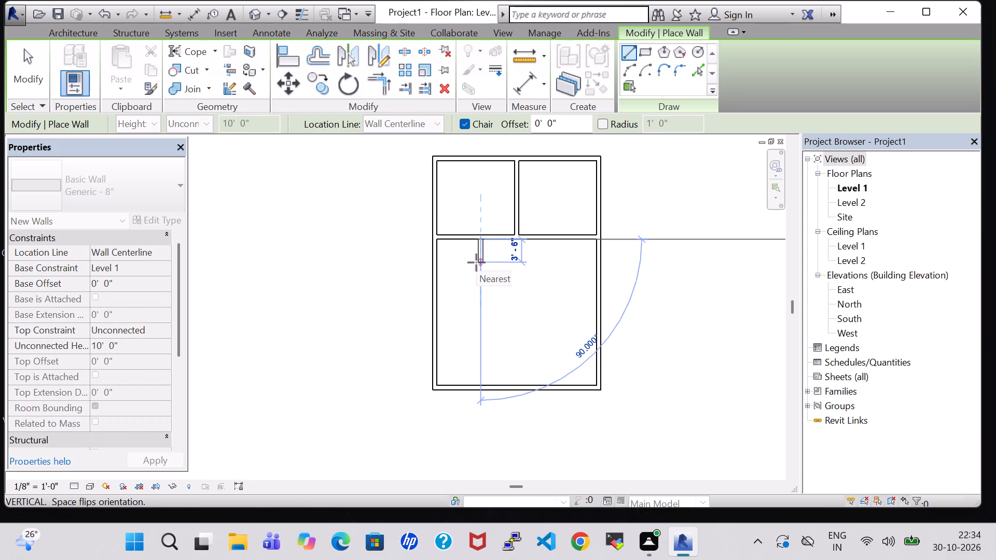
{"action": "key", "text": "6"}
{"action": "key", "text": "apostrophe"}
{"action": "key", "text": "Return"}
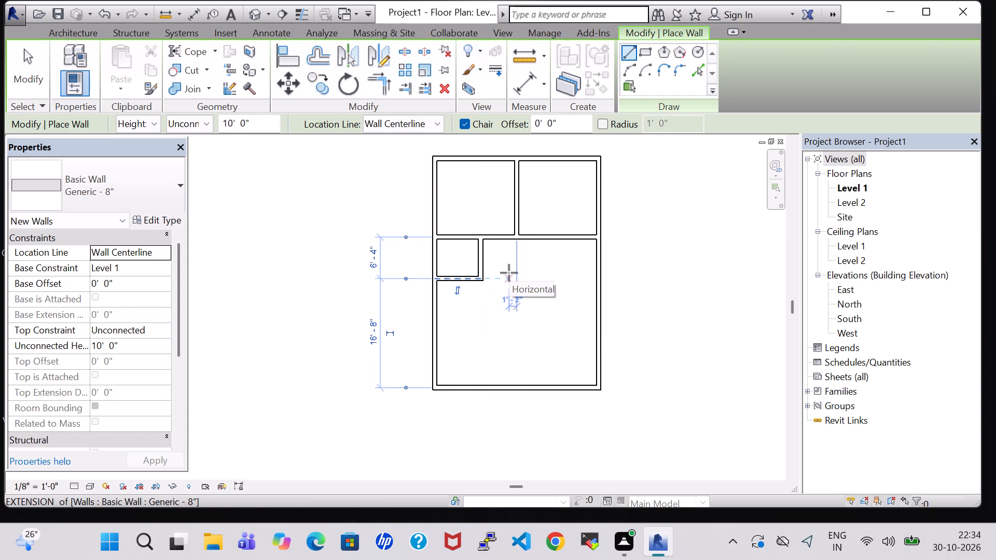
{"action": "key", "text": "Escape"}
{"action": "key", "text": "Escape"}
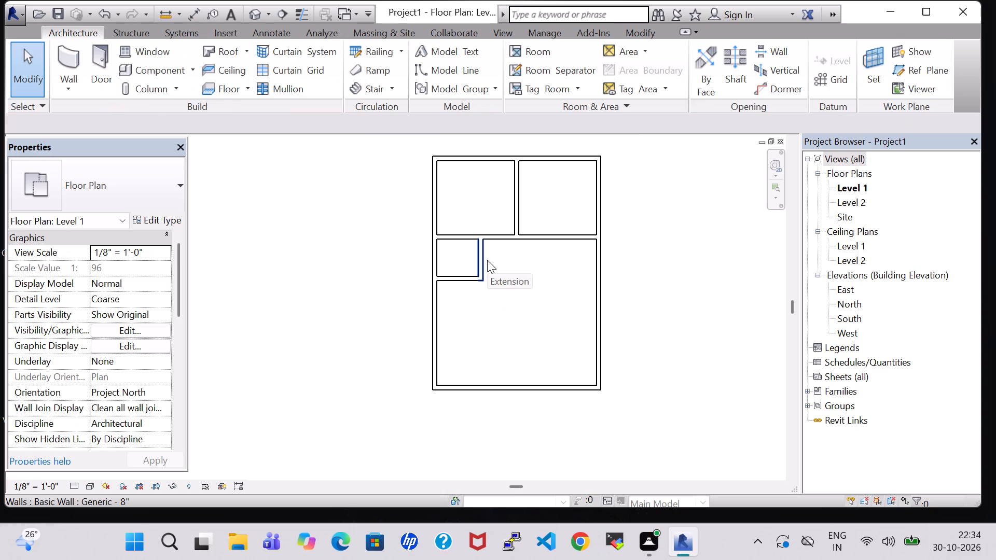
Nudge the partition between the two north rooms east until it is 12' from the east wall.
{"action": "left_click", "coordinate": [516, 206]}
{"action": "key", "text": "Right"}
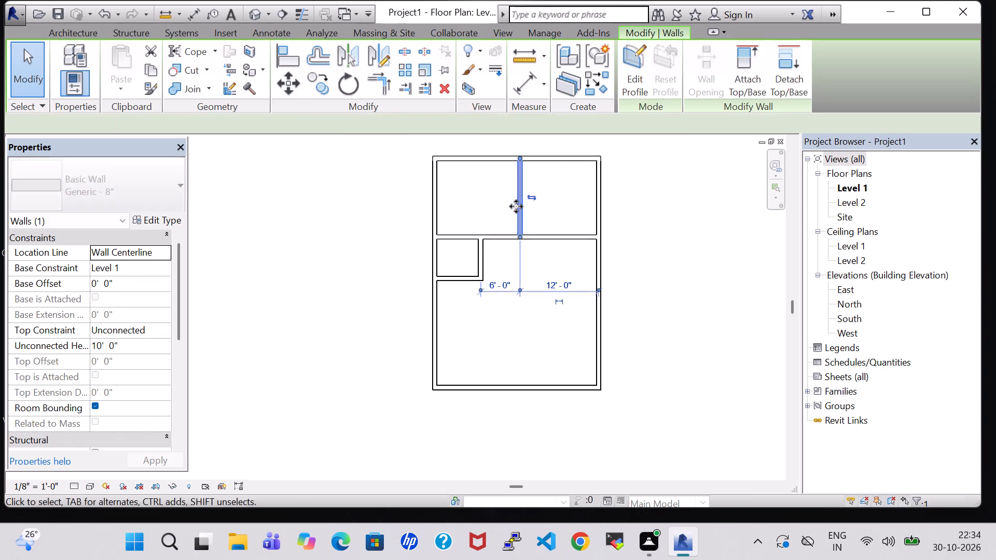
{"action": "left_click", "coordinate": [631, 213]}
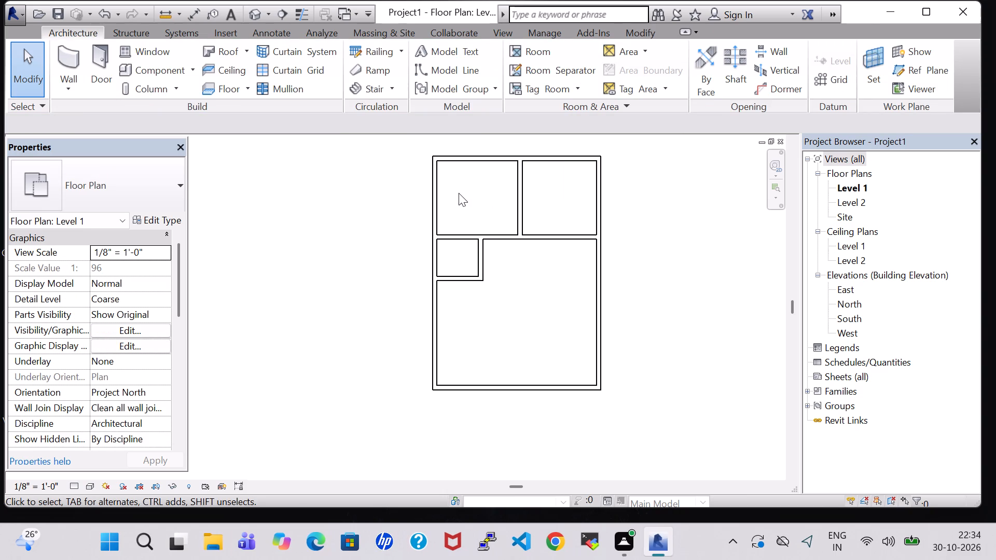
Check the widths of the two north rooms with an aligned dimension, without placing it.
{"action": "type", "text": "DI"}
{"action": "left_click", "coordinate": [435, 192]}
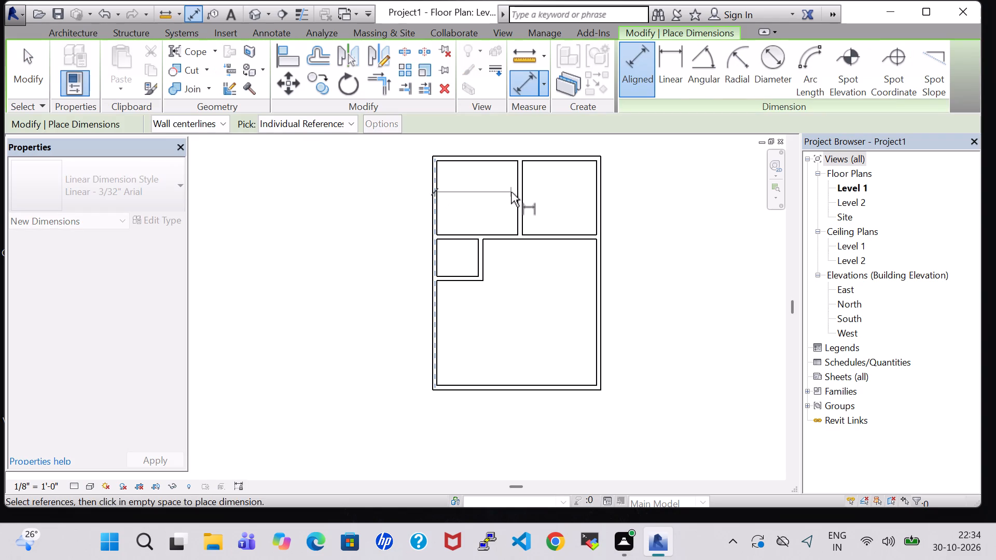
{"action": "left_click", "coordinate": [521, 192]}
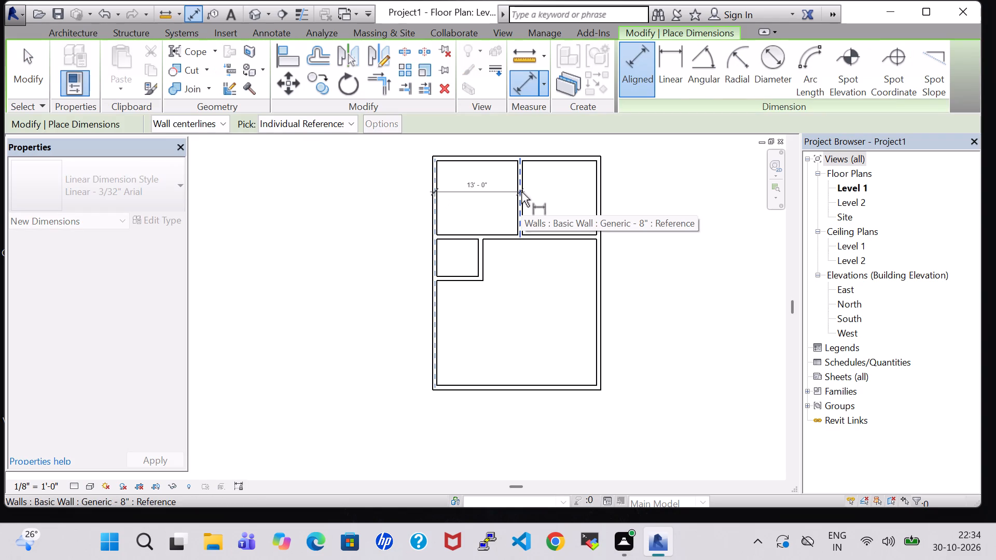
{"action": "key", "text": "Escape"}
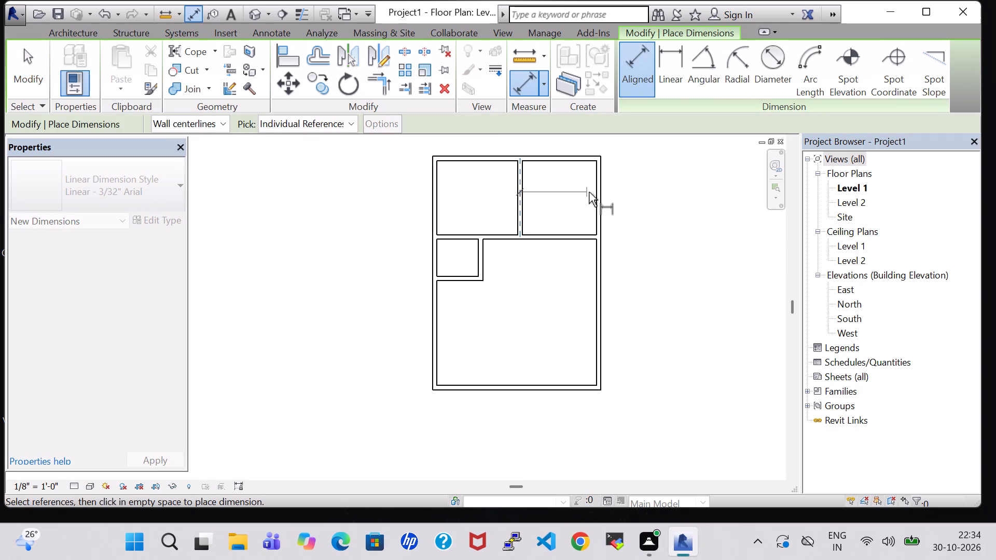
{"action": "left_click", "coordinate": [594, 192]}
{"action": "key", "text": "Escape"}
{"action": "key", "text": "Escape"}
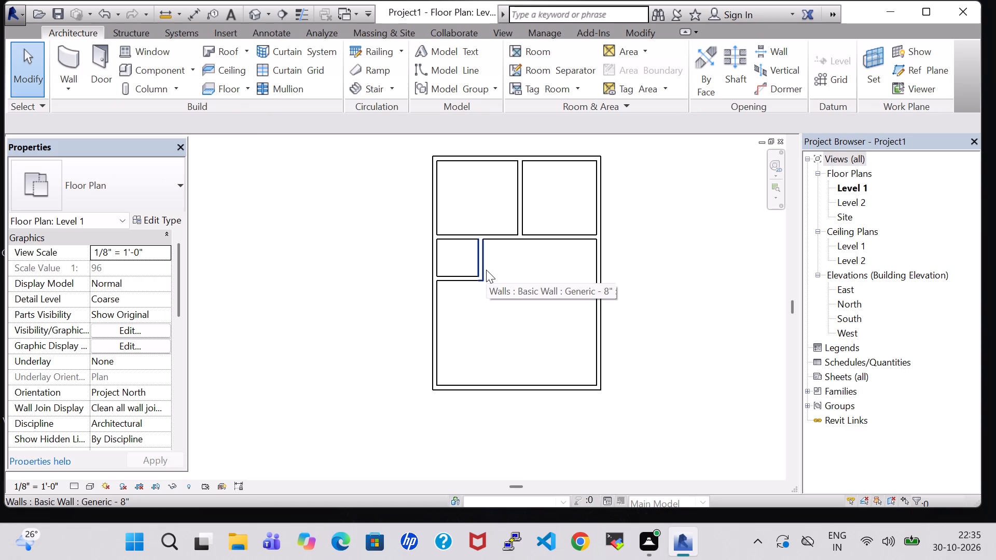
Nudge the small room's east wall until it is 8' from the west outer wall.
{"action": "left_click", "coordinate": [480, 253]}
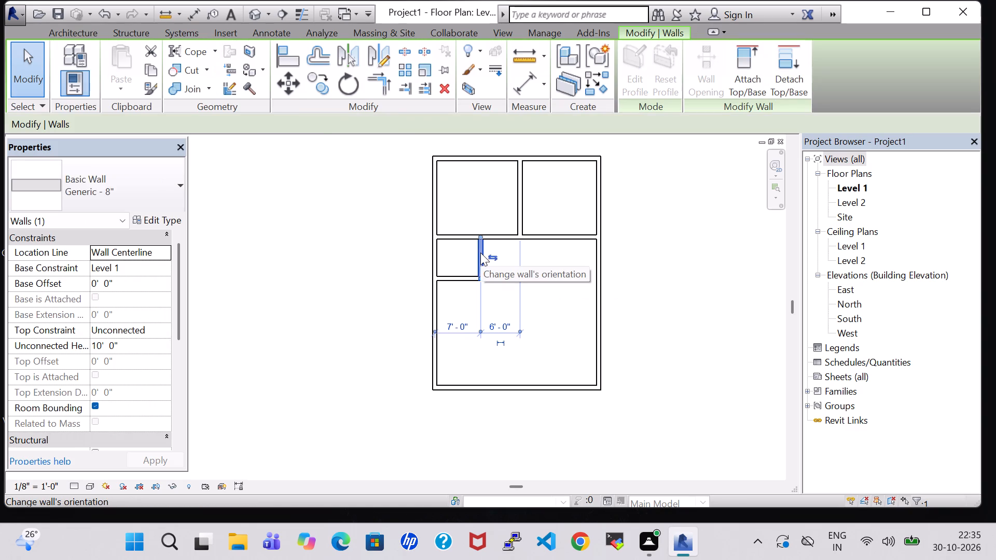
{"action": "key", "text": "Right"}
{"action": "key", "text": "Right"}
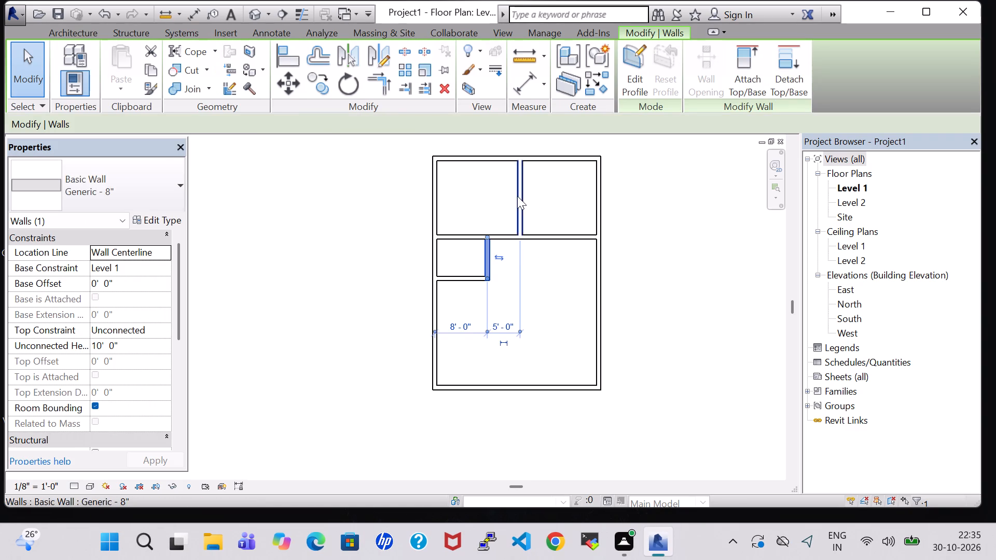
Nudge the partition between the two north rooms one more increment east.
{"action": "left_click", "coordinate": [517, 196]}
{"action": "key", "text": "Right"}
{"action": "left_click", "coordinate": [642, 216]}
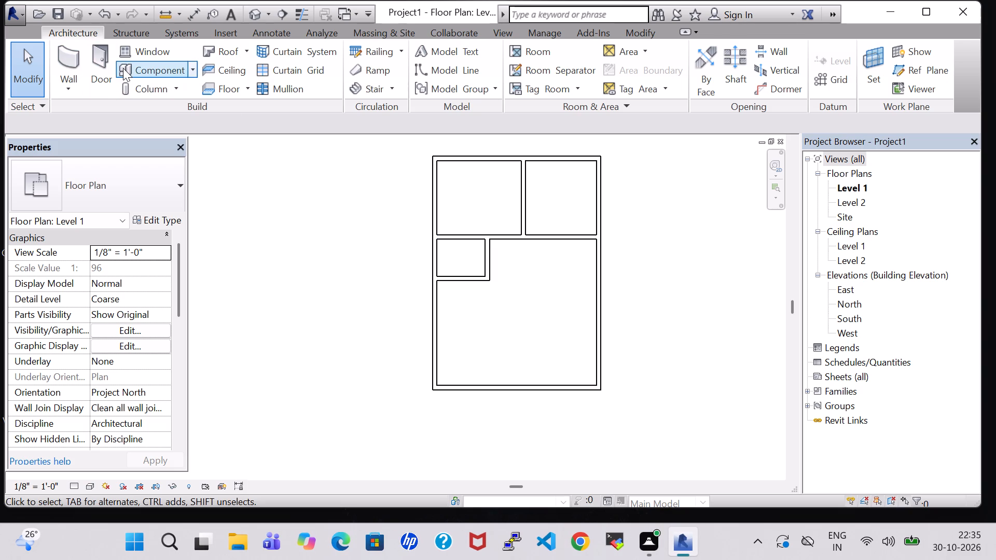
Draw a 15' horizontal wall eastward from the west outer wall, starting 10' south of the small room's south wall.
{"action": "left_click", "coordinate": [75, 58]}
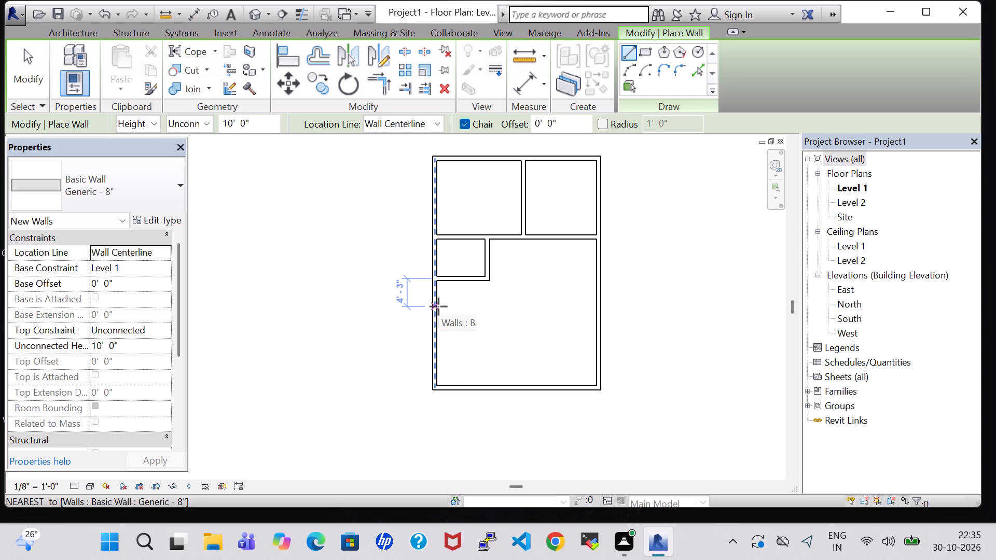
{"action": "type", "text": "10"}
{"action": "key", "text": "apostrophe"}
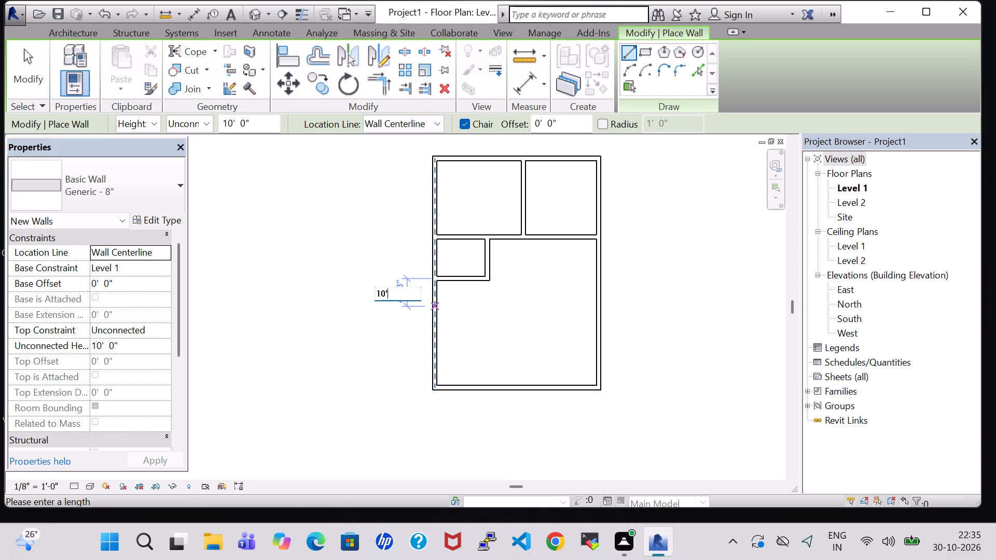
{"action": "key", "text": "Return"}
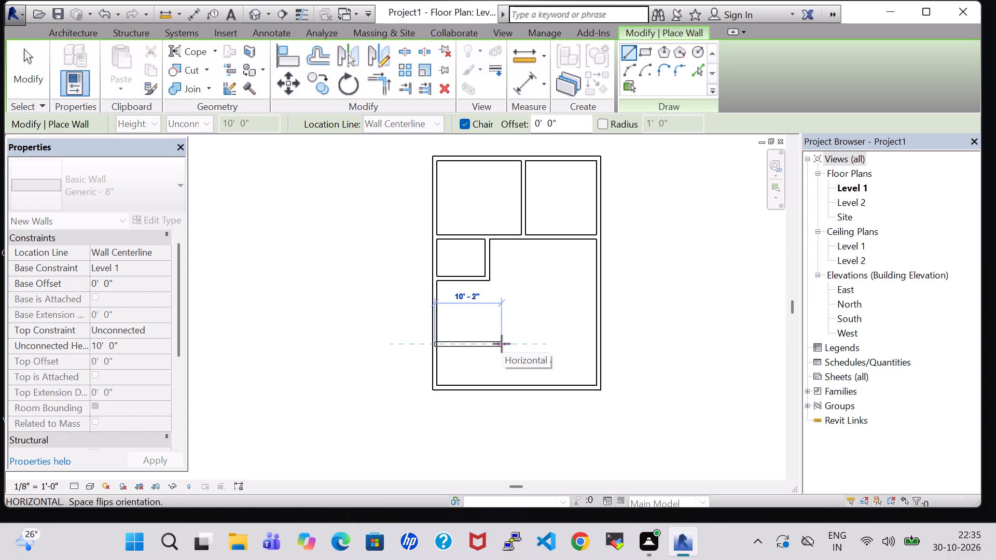
{"action": "type", "text": "15"}
{"action": "key", "text": "apostrophe"}
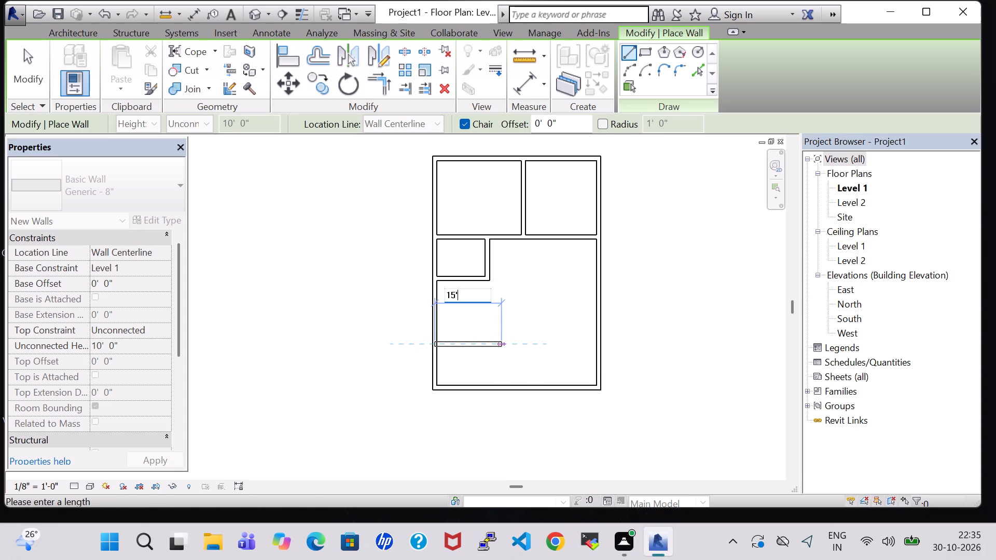
{"action": "key", "text": "Return"}
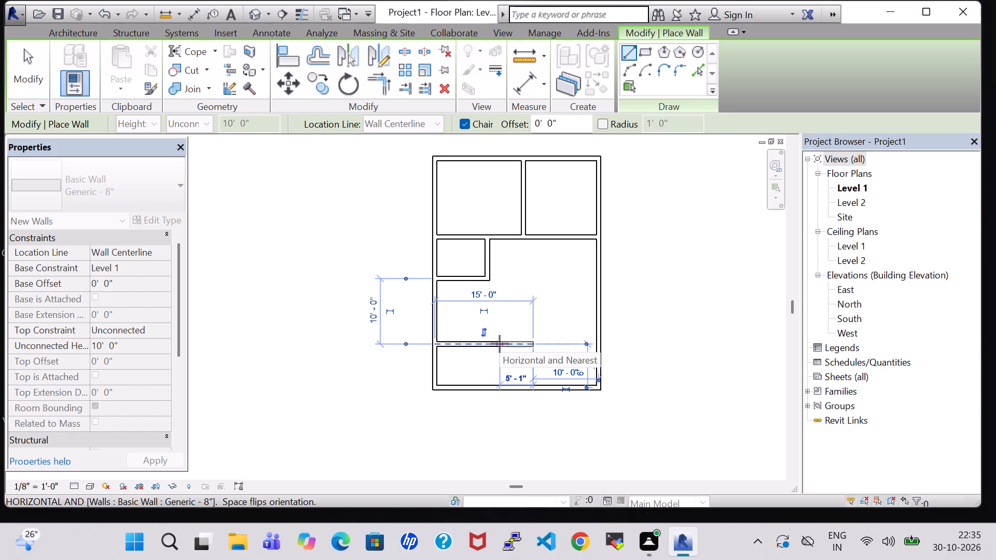
{"action": "key", "text": "ctrl+z"}
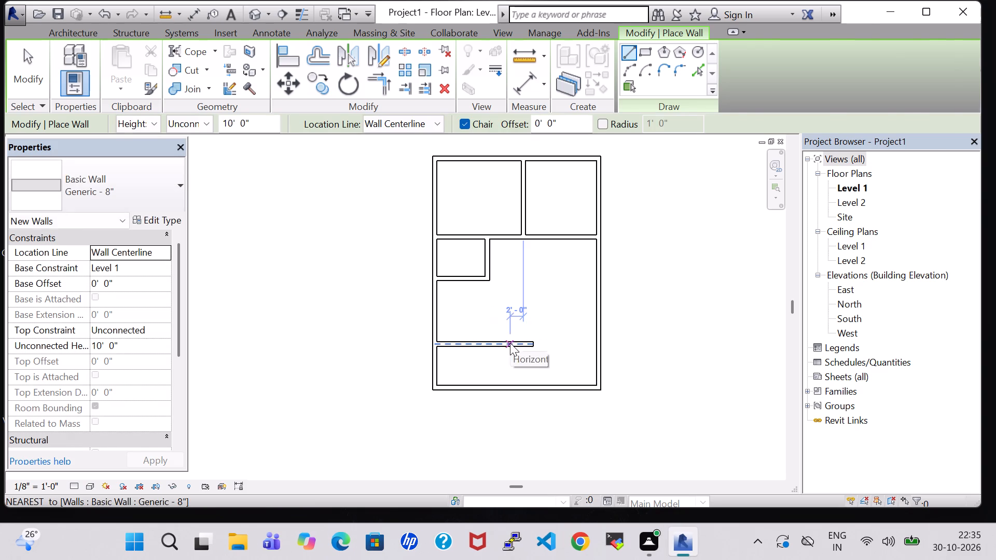
{"action": "key", "text": "Escape"}
{"action": "key", "text": "Escape"}
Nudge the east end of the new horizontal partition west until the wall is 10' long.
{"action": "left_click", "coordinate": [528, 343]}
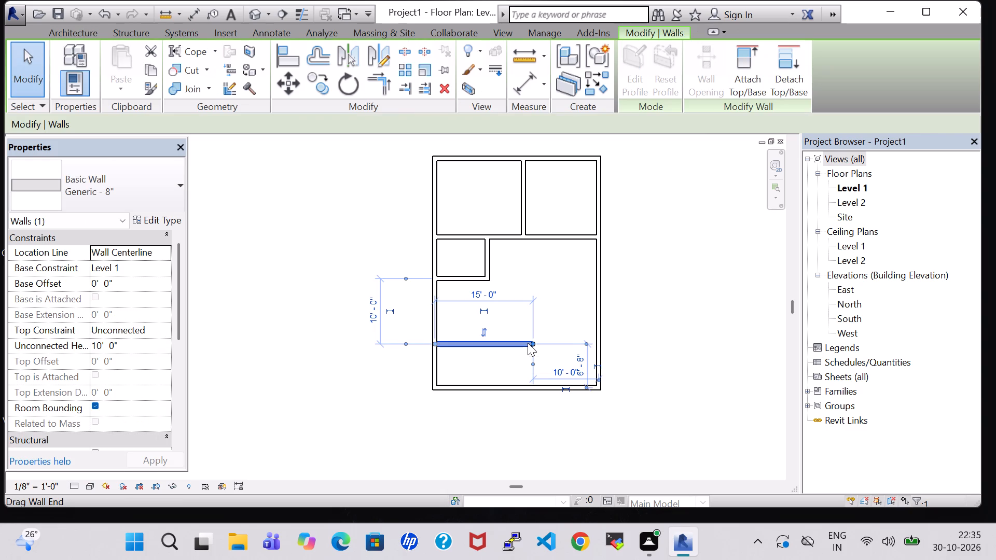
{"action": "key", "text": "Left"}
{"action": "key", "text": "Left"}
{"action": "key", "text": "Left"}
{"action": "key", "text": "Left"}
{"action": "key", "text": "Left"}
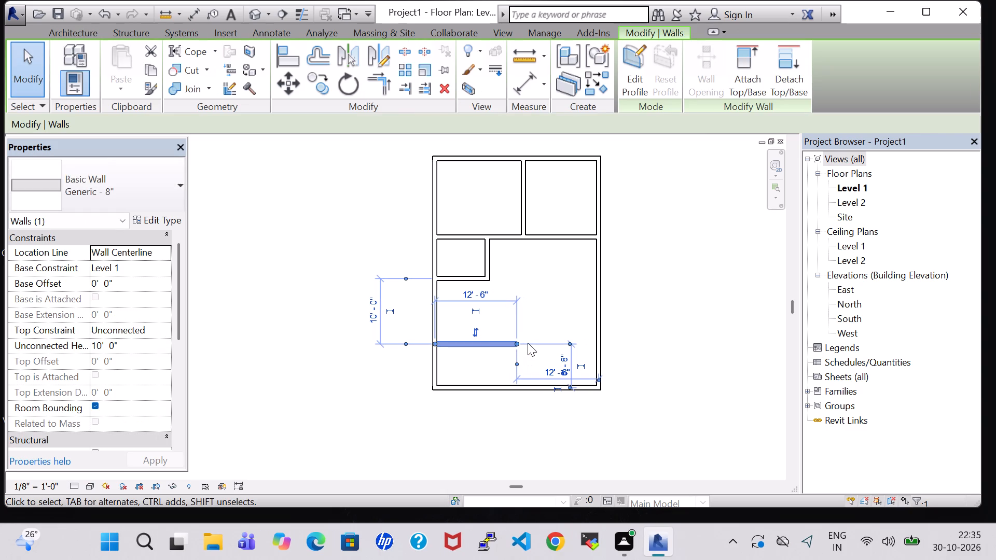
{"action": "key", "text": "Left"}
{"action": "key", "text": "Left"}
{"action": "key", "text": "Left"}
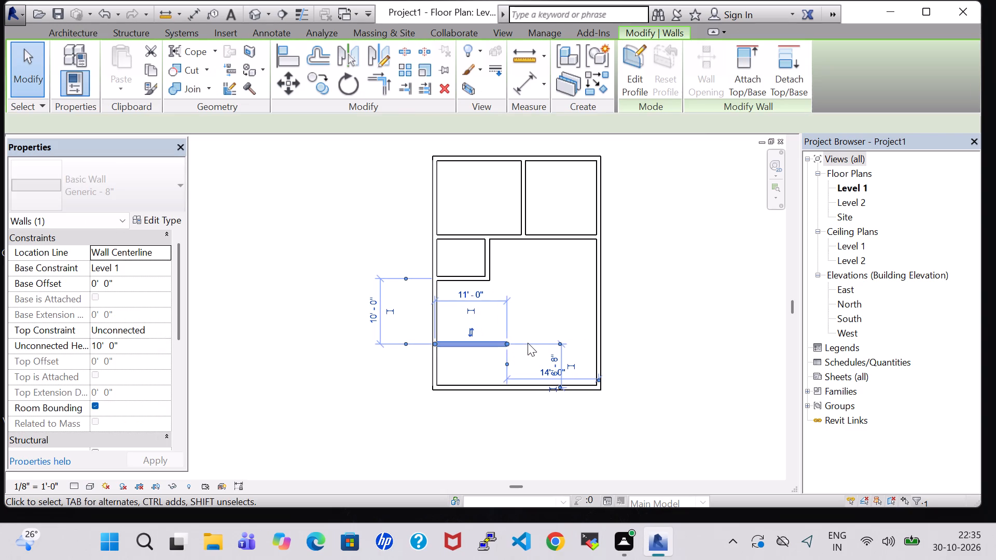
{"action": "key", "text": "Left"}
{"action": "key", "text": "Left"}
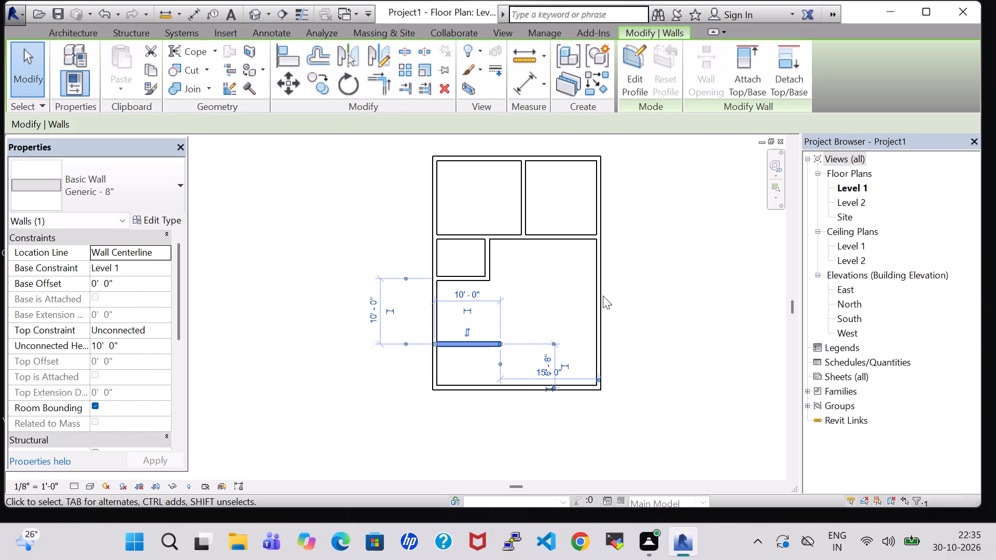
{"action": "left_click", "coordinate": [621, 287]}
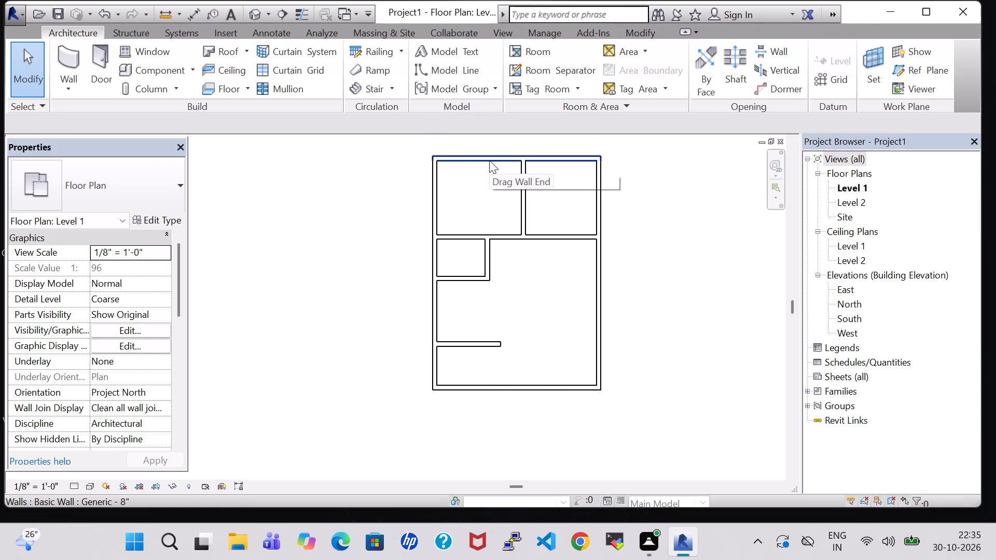
Nudge the end of the southwest horizontal partition east until the wall is 13' 6" long.
{"action": "key", "text": "Right"}
{"action": "key", "text": "Right"}
{"action": "key", "text": "Right"}
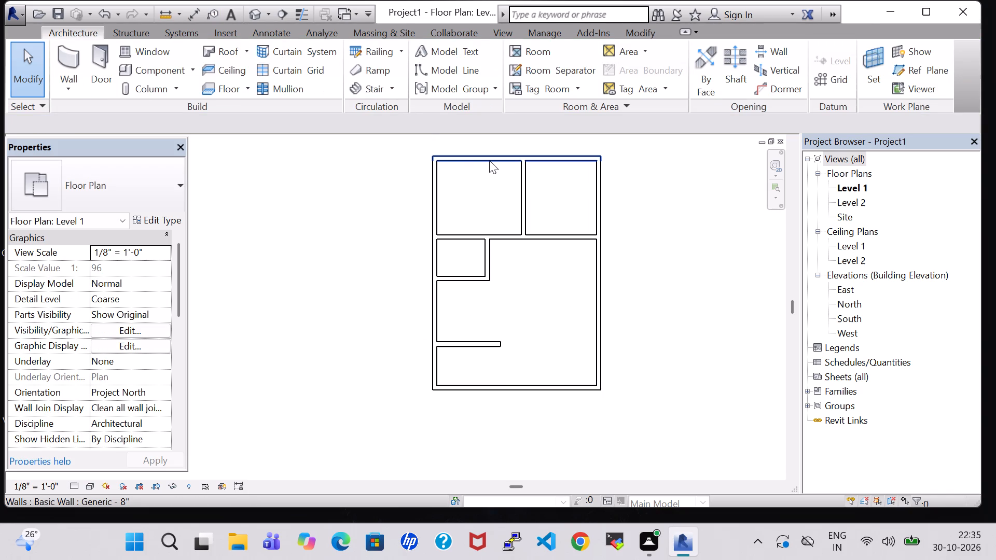
{"action": "left_click", "coordinate": [489, 341]}
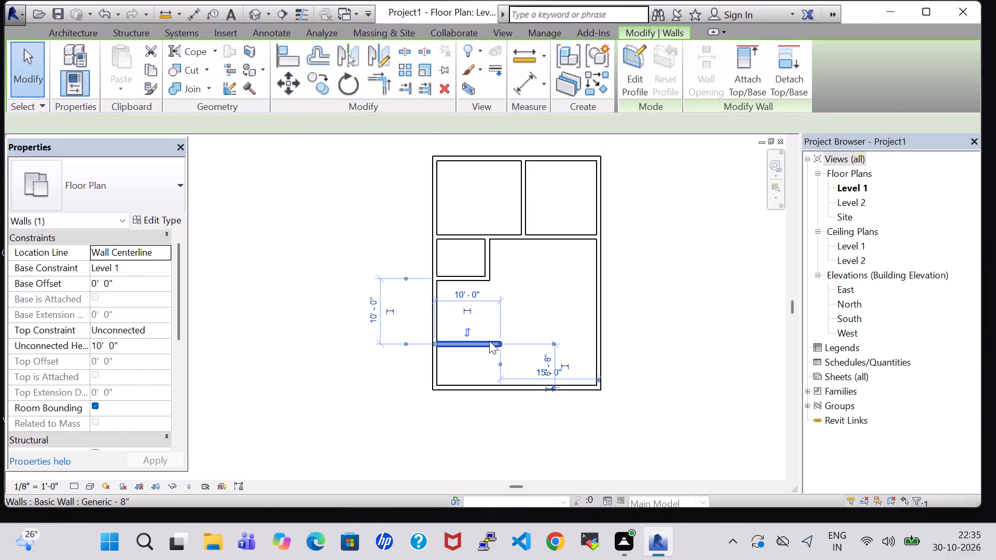
{"action": "key", "text": "Right"}
{"action": "key", "text": "Right"}
{"action": "key", "text": "Right"}
{"action": "key", "text": "Right"}
{"action": "key", "text": "Right"}
{"action": "key", "text": "Right"}
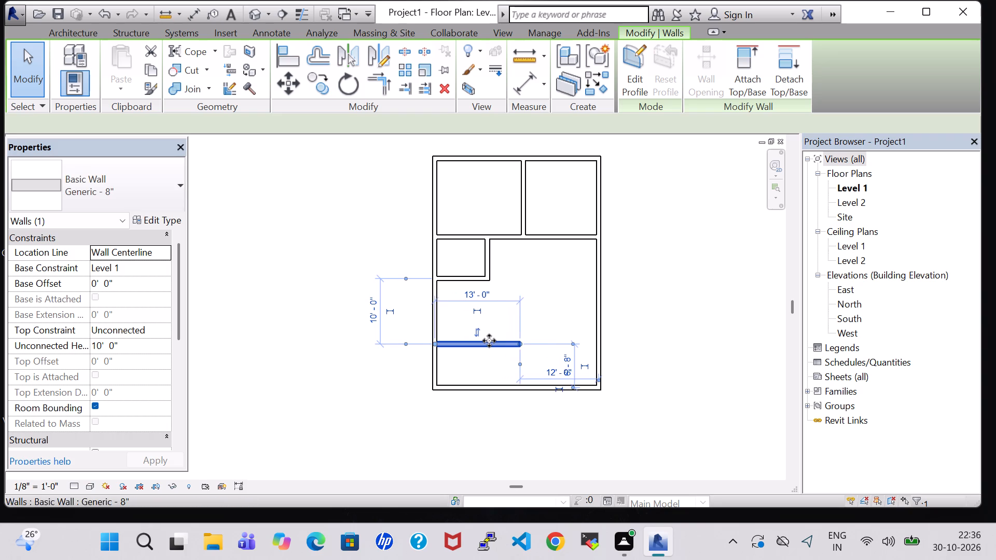
{"action": "key", "text": "Right"}
{"action": "key", "text": "Right"}
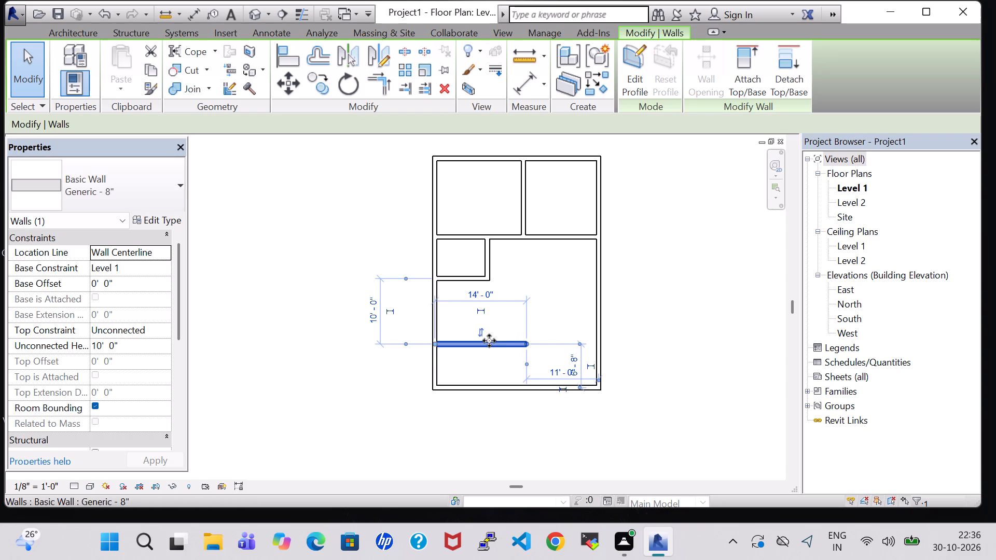
{"action": "key", "text": "Left"}
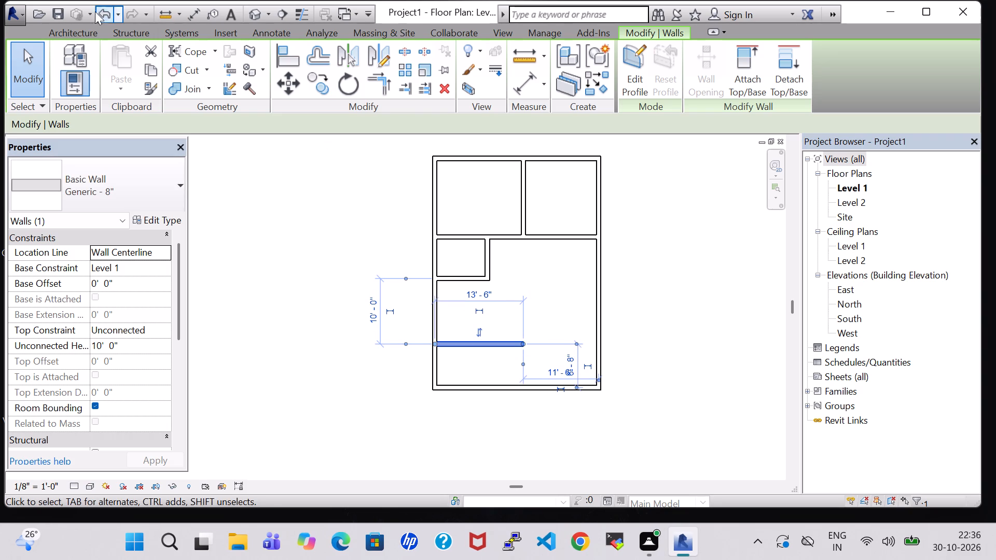
Draw a vertical wall about 9' 9" long to the south outer wall, in line with the partition between the two north rooms.
{"action": "left_click", "coordinate": [76, 34]}
{"action": "left_click", "coordinate": [77, 56]}
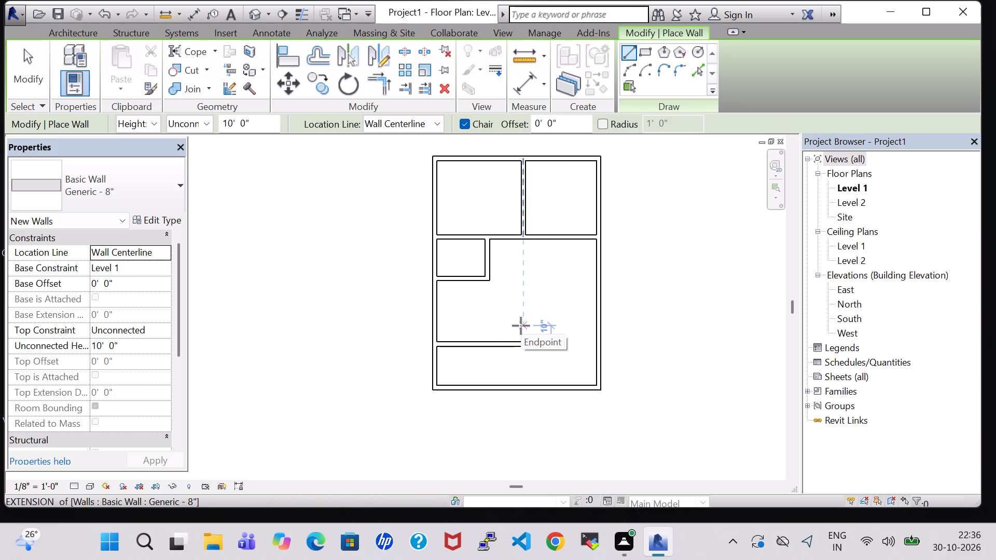
{"action": "left_click", "coordinate": [521, 324]}
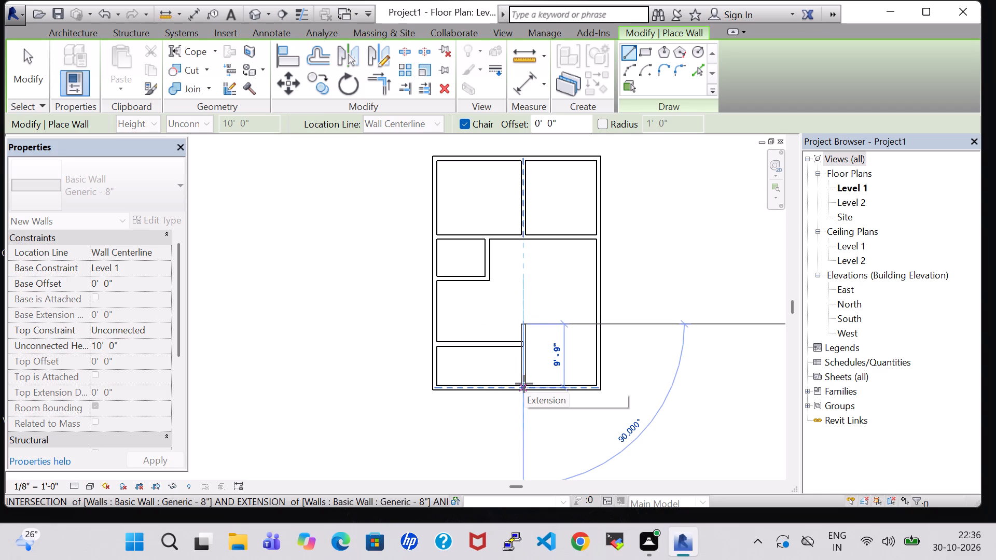
{"action": "left_click", "coordinate": [524, 384]}
{"action": "key", "text": "Escape"}
{"action": "key", "text": "Escape"}
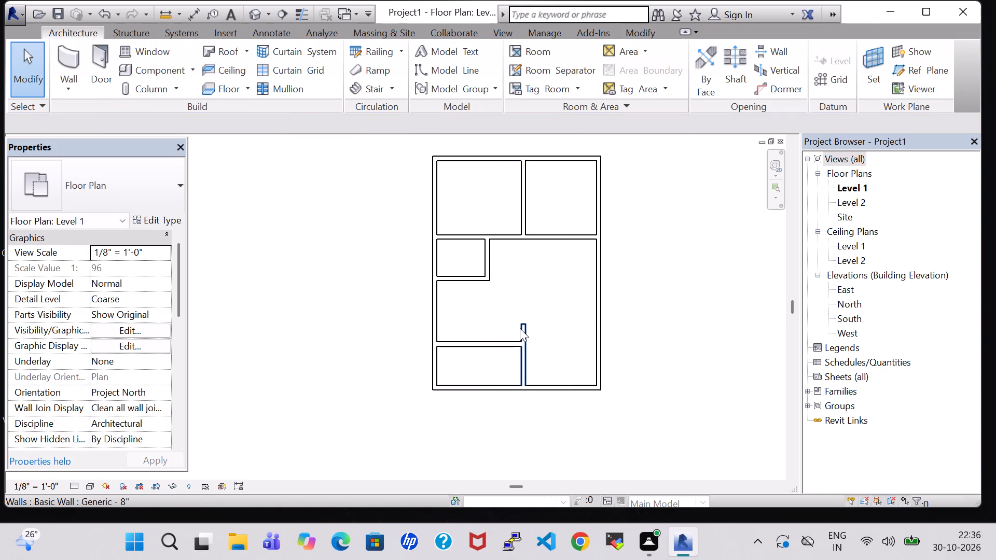
Nudge the north end of the new vertical wall up until the wall is 11' 3" long.
{"action": "left_click", "coordinate": [521, 324]}
{"action": "key", "text": "Up"}
{"action": "key", "text": "Up"}
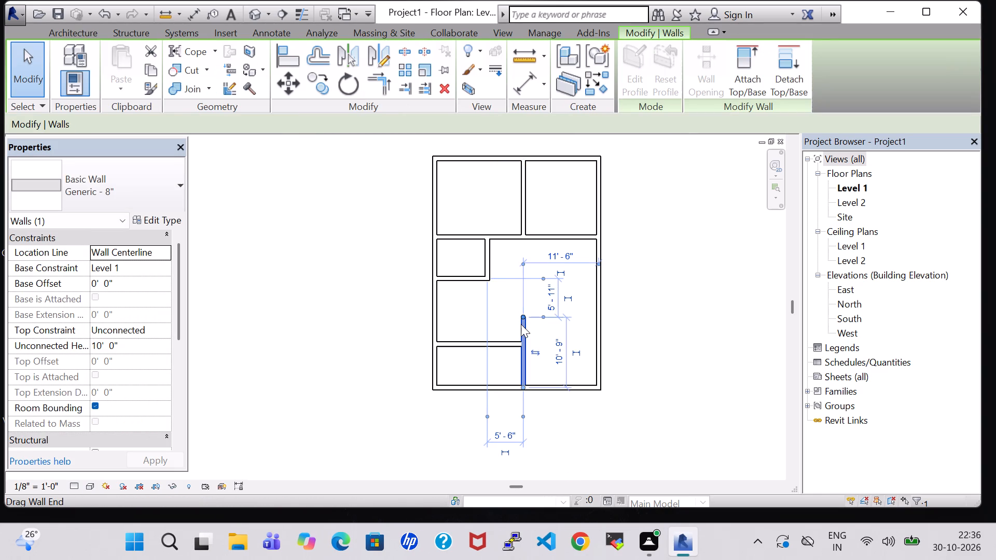
{"action": "key", "text": "Up"}
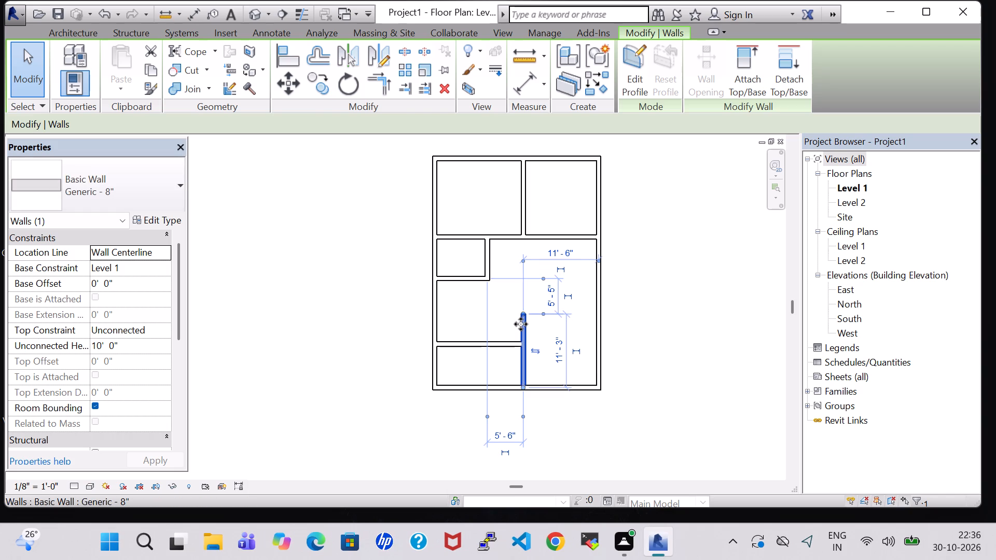
{"action": "left_click", "coordinate": [675, 325]}
Draw an 11' 6" horizontal wall from the vertical wall's north end to the east outer wall, enclosing the southeast room.
{"action": "left_click", "coordinate": [59, 65]}
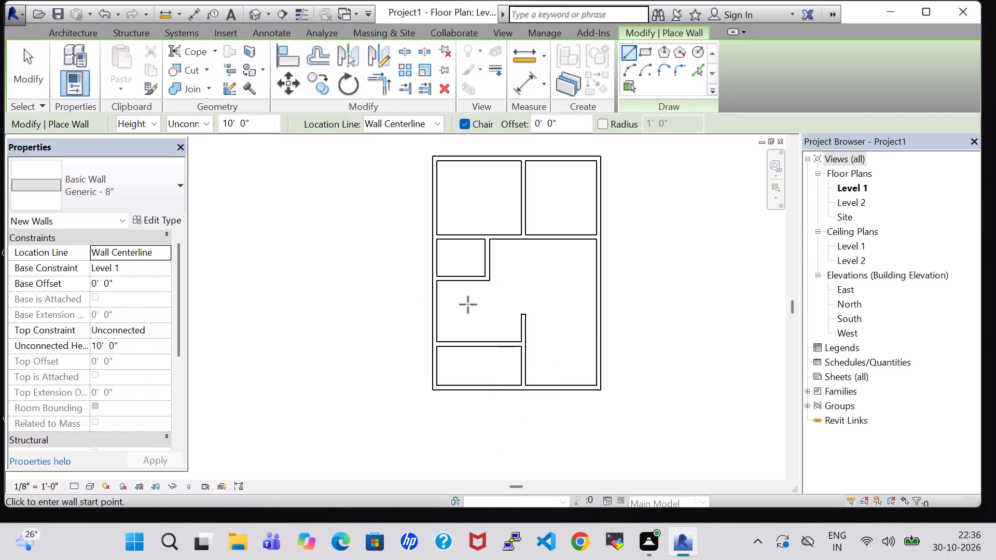
{"action": "left_click", "coordinate": [525, 315]}
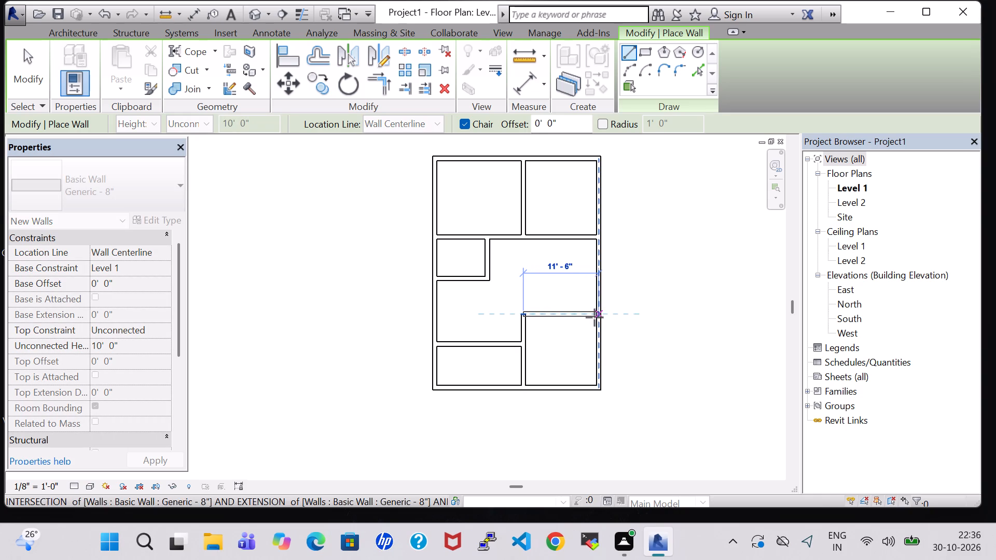
{"action": "left_click", "coordinate": [594, 317]}
{"action": "key", "text": "Escape"}
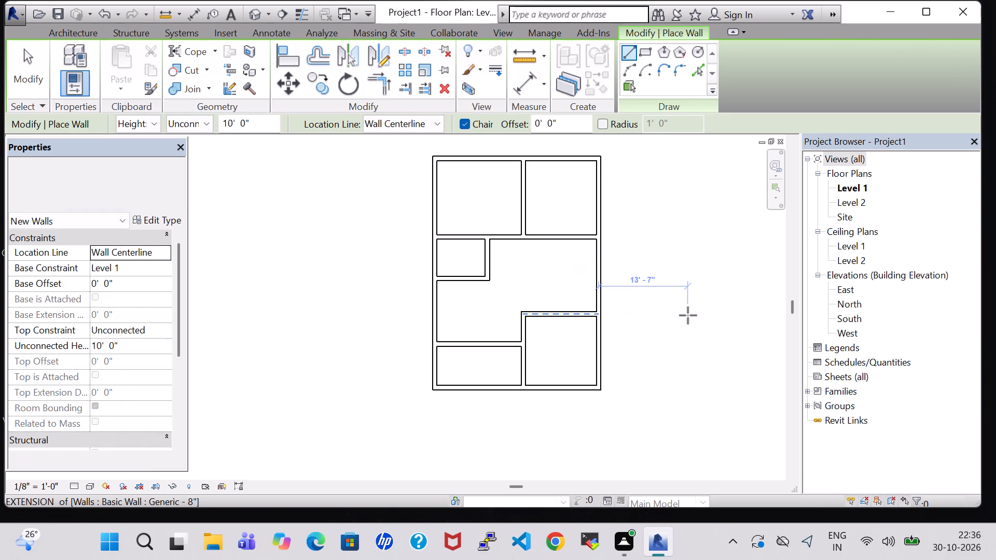
{"action": "key", "text": "Escape"}
{"action": "double_click", "coordinate": [557, 313]}
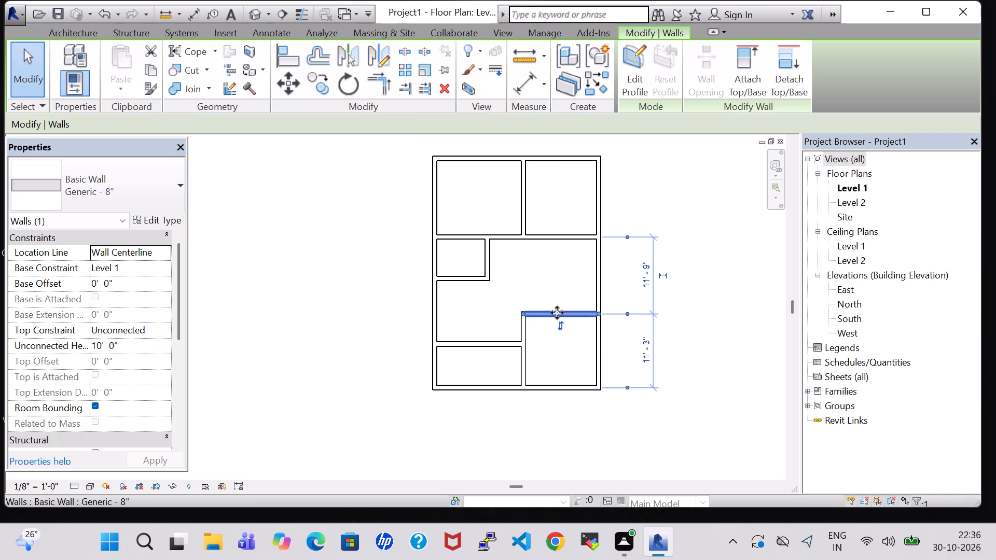
{"action": "left_click", "coordinate": [685, 304]}
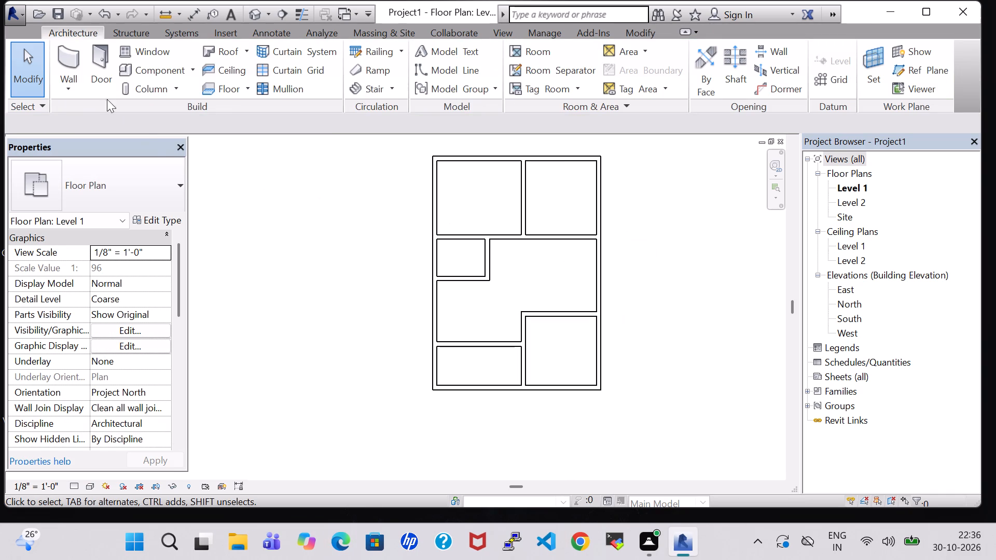
Draw a vertical wall 8' from the east outer wall, running from the north rooms' south wall to the southeast room's north wall.
{"action": "left_click", "coordinate": [58, 57]}
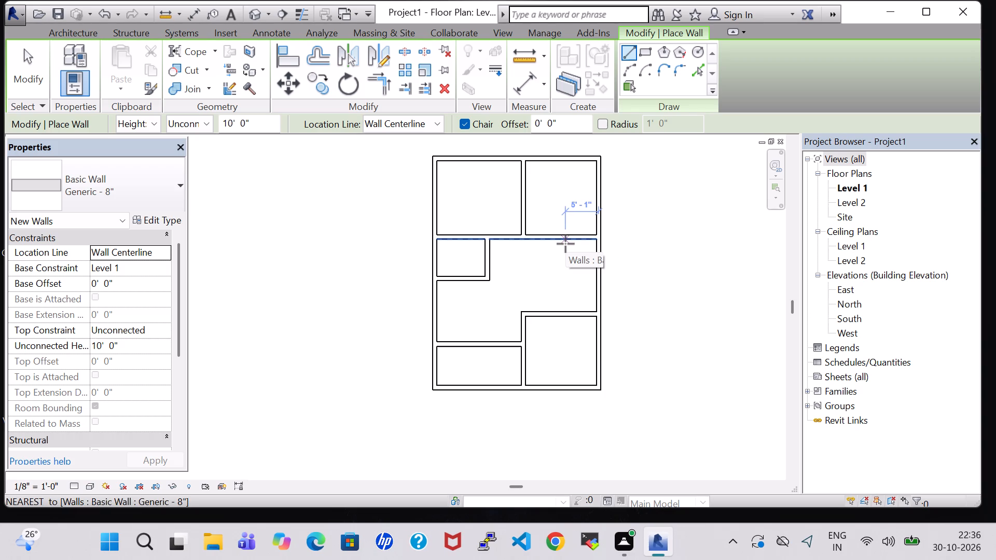
{"action": "type", "text": "8'"}
{"action": "key", "text": "Return"}
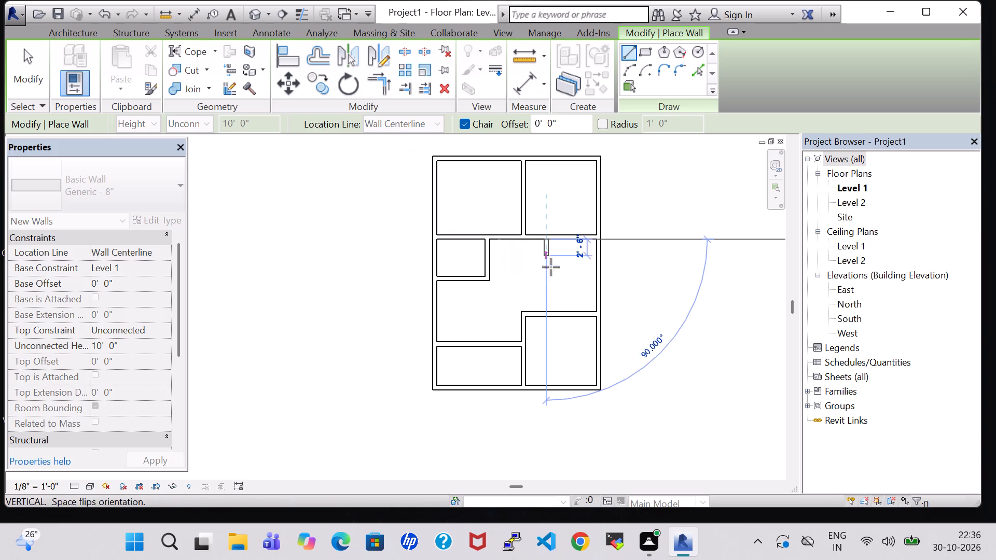
{"action": "left_click", "coordinate": [549, 316]}
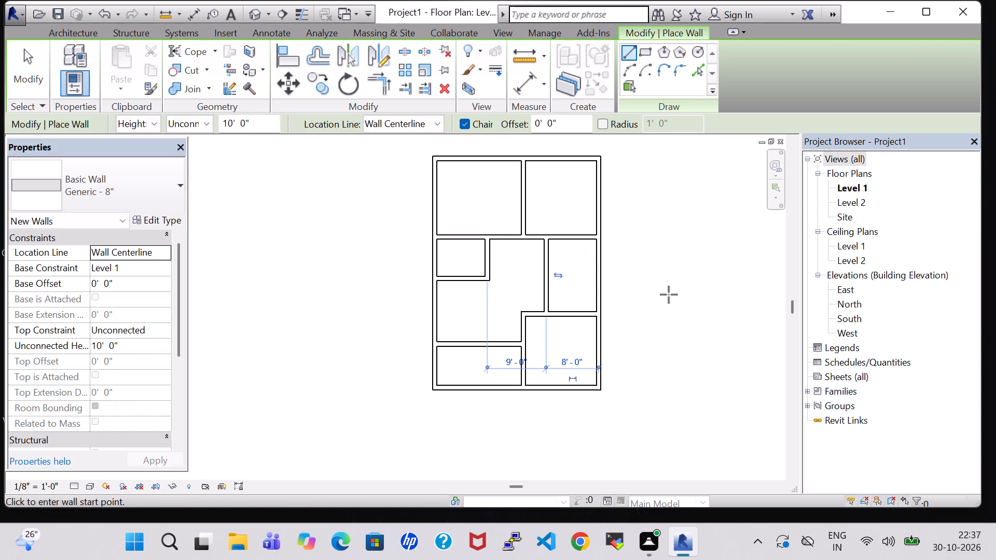
{"action": "key", "text": "Escape"}
{"action": "key", "text": "Escape"}
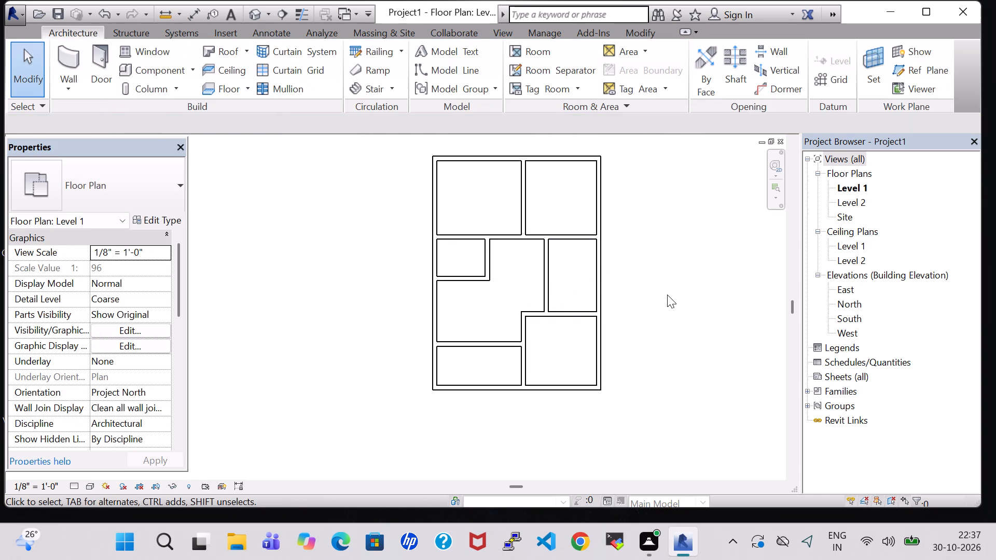
Nudge the southeast room's west wall west by two increments, one zoomed in and one at the full-plan view.
{"action": "scroll", "coordinate": [662, 295], "scroll_direction": "up", "scroll_amount": 4}
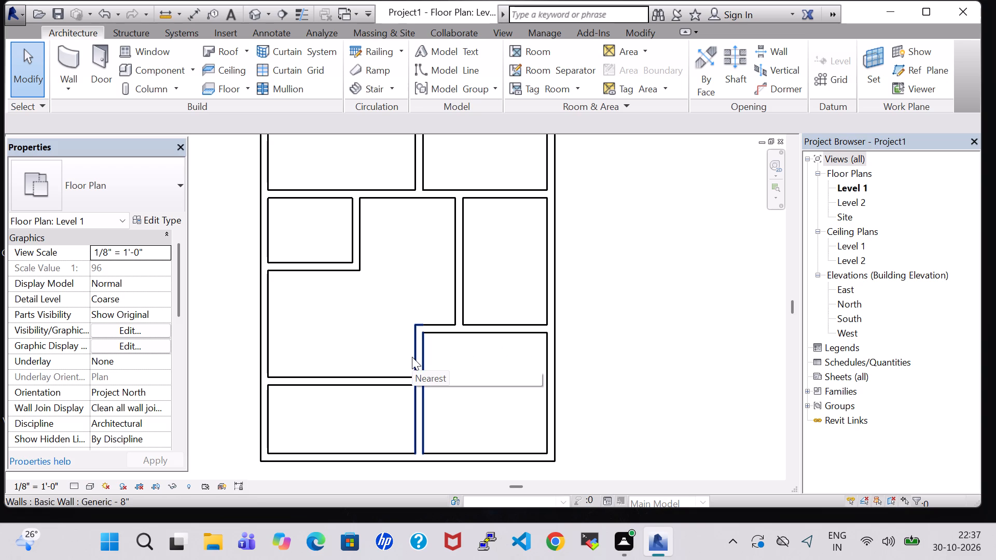
{"action": "key", "text": "Left"}
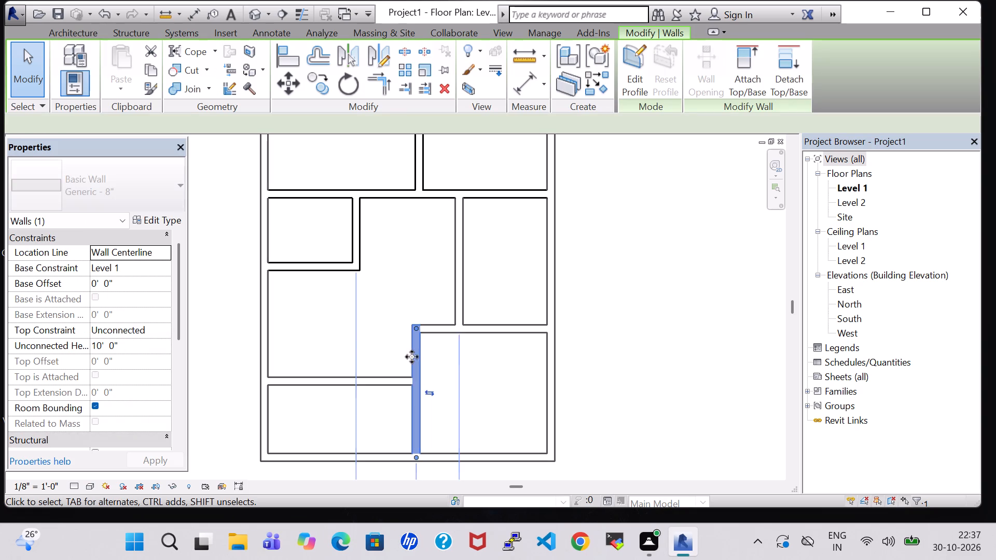
{"action": "left_click", "coordinate": [649, 353]}
{"action": "scroll", "coordinate": [649, 353], "scroll_direction": "down", "scroll_amount": 3}
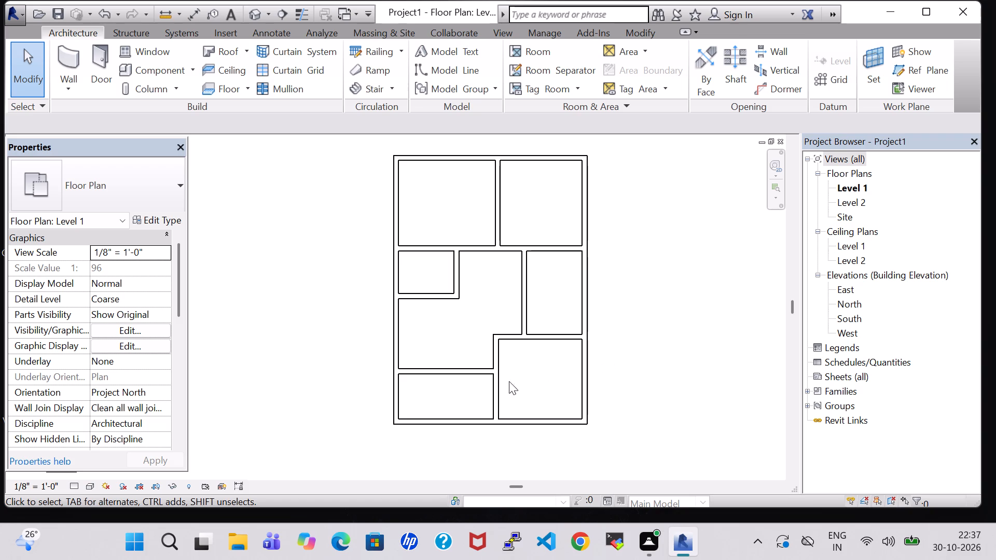
{"action": "left_click", "coordinate": [494, 373]}
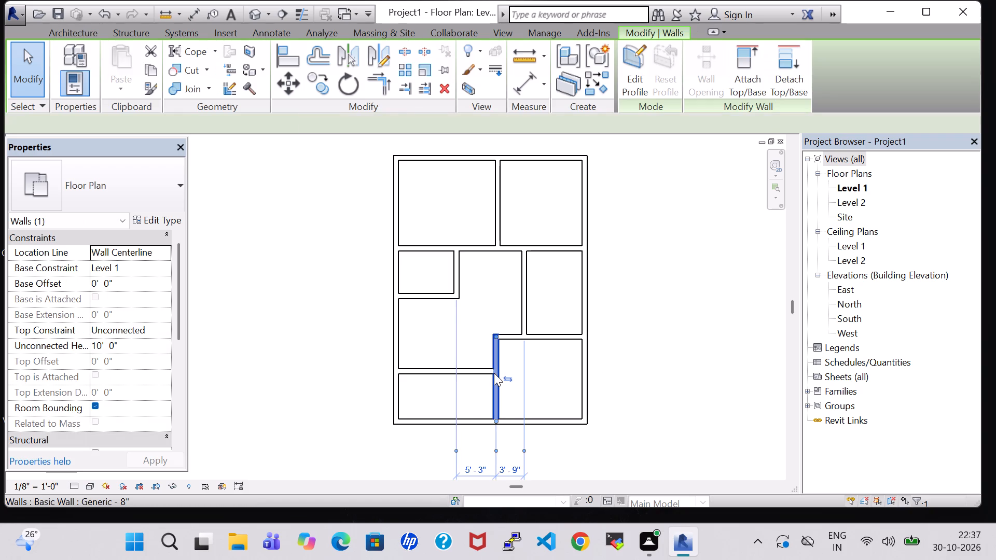
{"action": "key", "text": "Left"}
{"action": "left_click", "coordinate": [654, 347]}
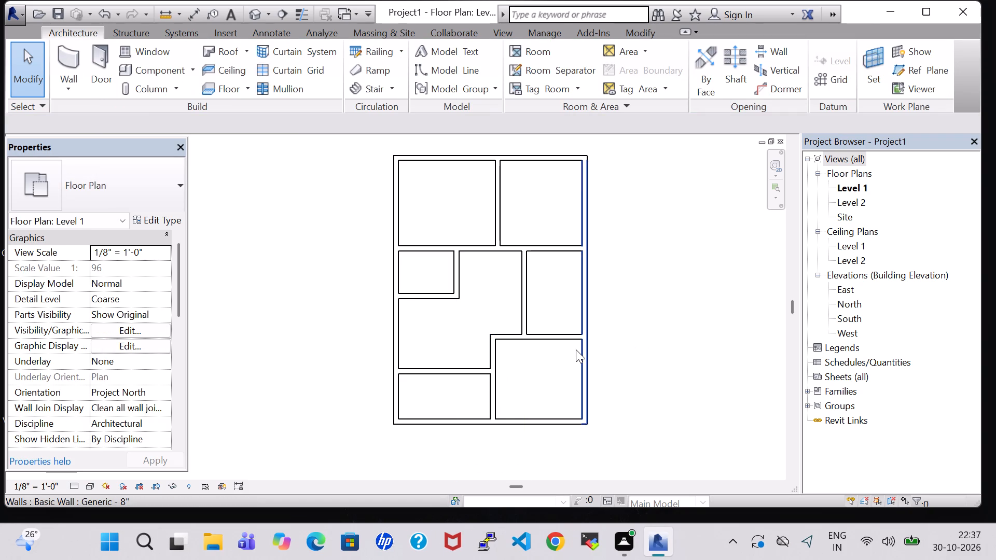
Duplicate the wall type of the partition between the two north rooms as INNER 6".
{"action": "scroll", "coordinate": [576, 349], "scroll_direction": "down", "scroll_amount": 2}
{"action": "left_click", "coordinate": [515, 244]}
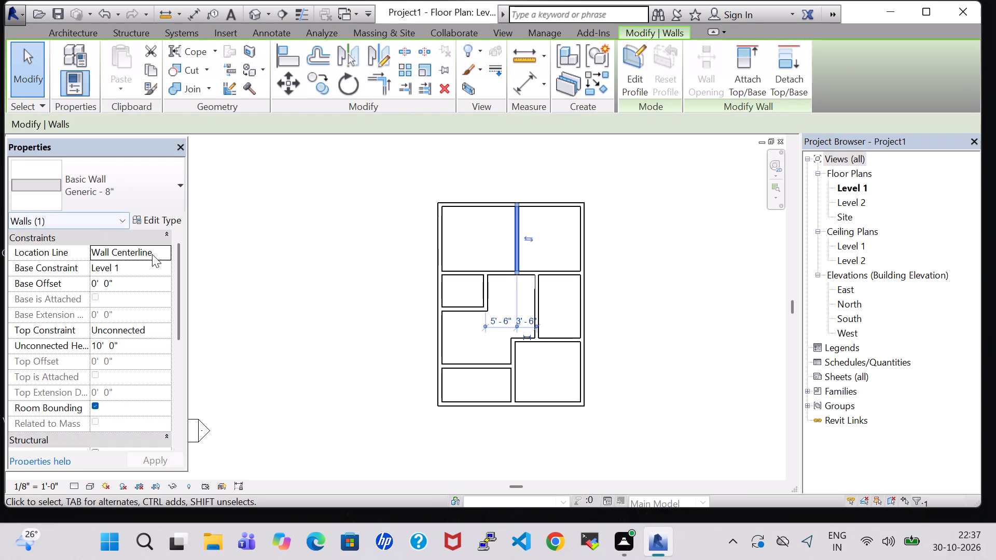
{"action": "left_click", "coordinate": [157, 223]}
{"action": "left_click", "coordinate": [579, 121]}
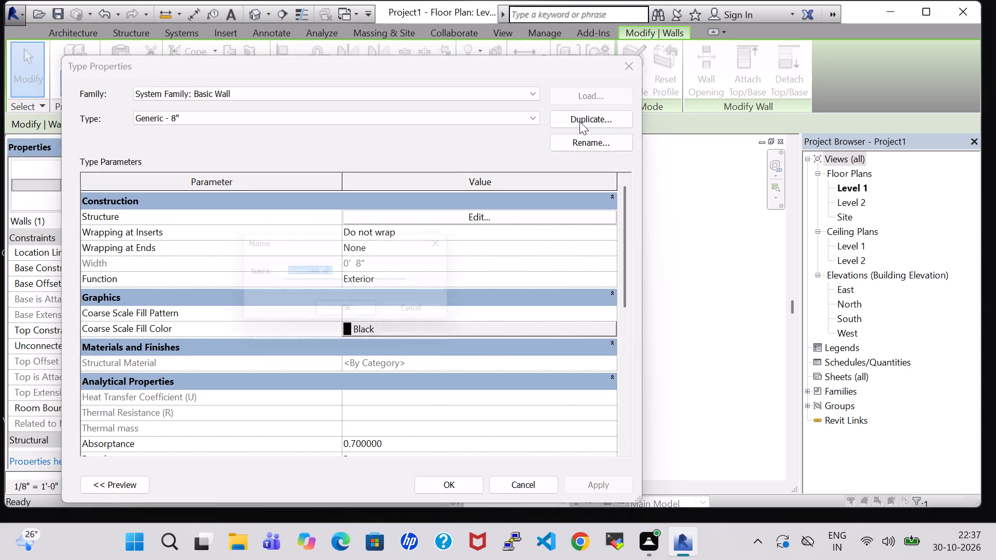
{"action": "key", "text": "BackSpace"}
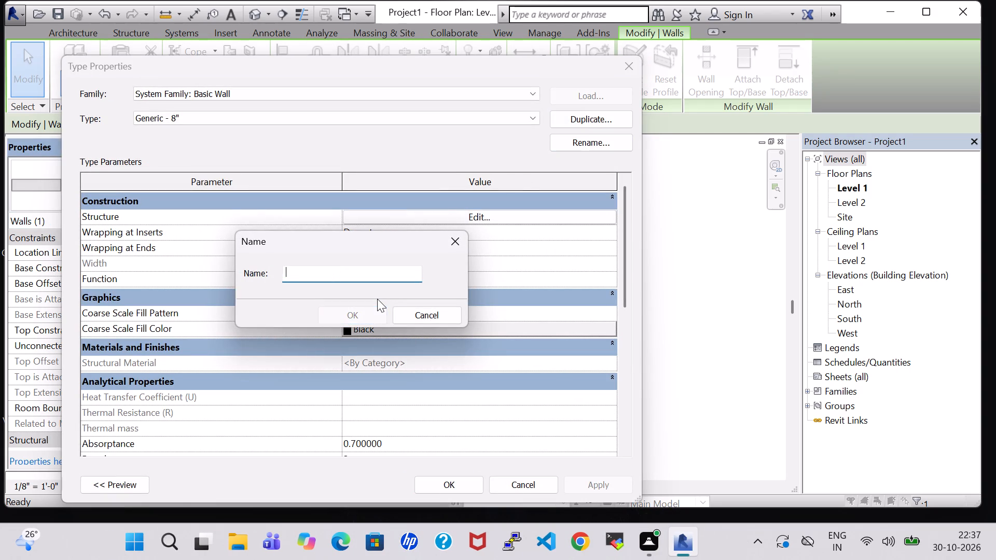
{"action": "type", "text": "INNER"}
{"action": "key", "text": "space"}
{"action": "key", "text": "6"}
{"action": "key", "text": "shift+quotedbl"}
{"action": "key", "text": "Return"}
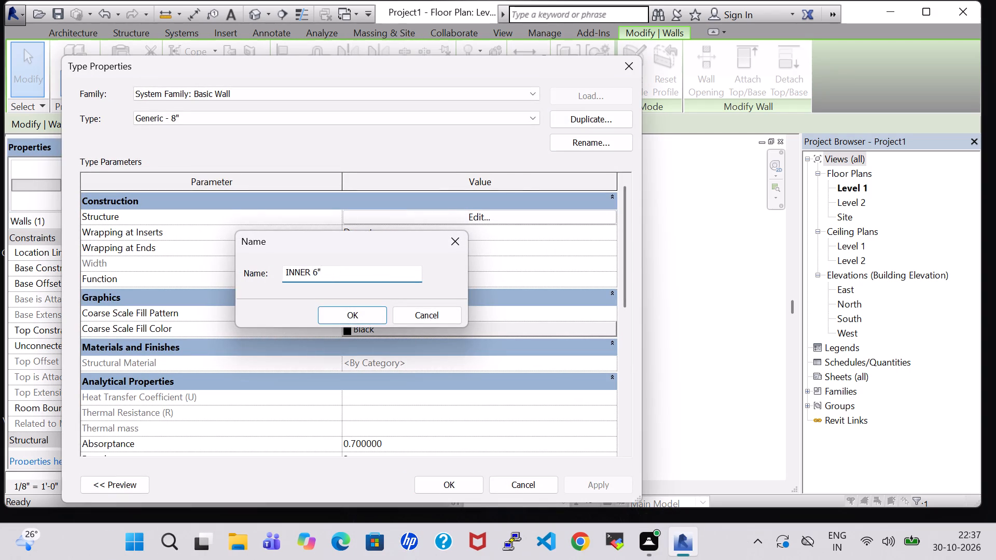
Set the structure layer thickness of the INNER 6" wall type to 6" and apply the type.
{"action": "left_click", "coordinate": [487, 215]}
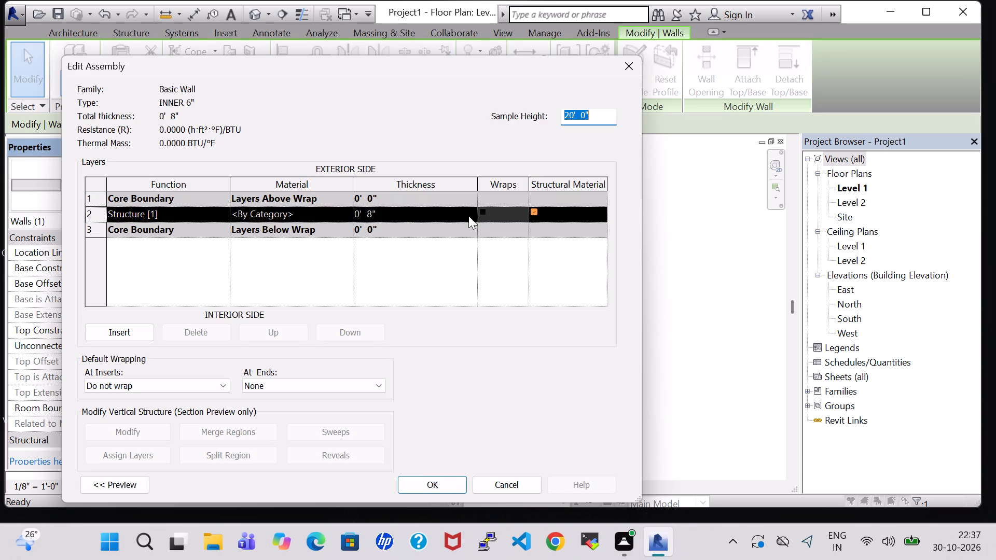
{"action": "double_click", "coordinate": [371, 214]}
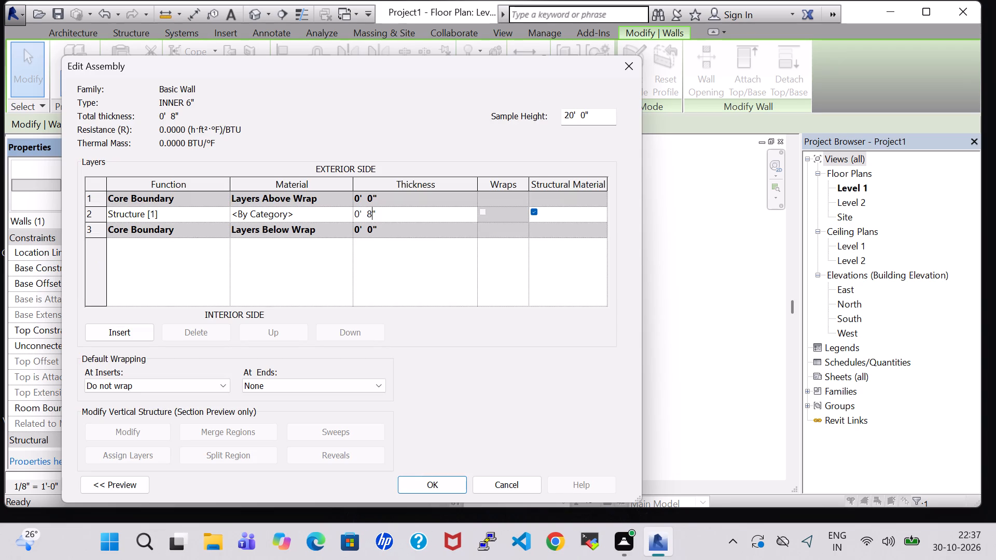
{"action": "key", "text": "BackSpace"}
{"action": "key", "text": "6"}
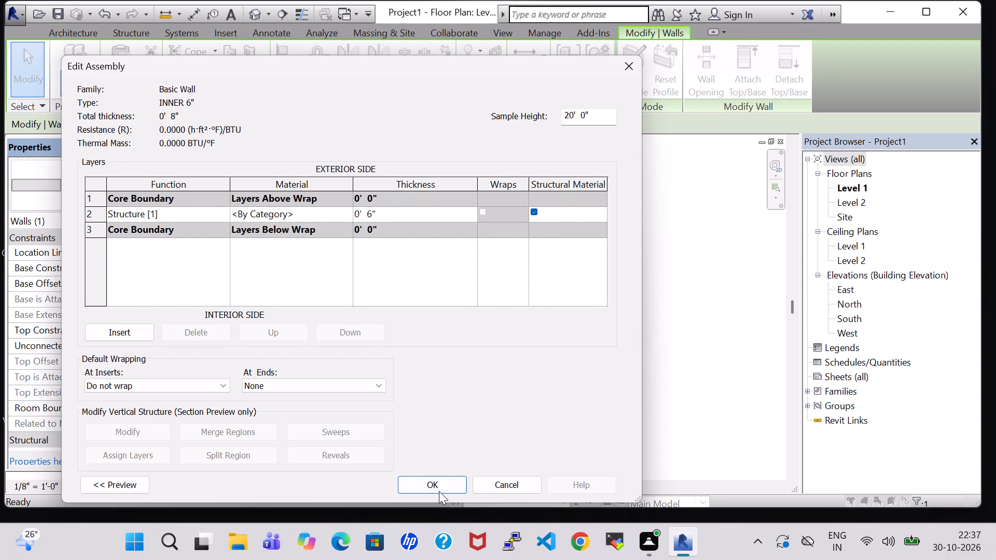
{"action": "left_click", "coordinate": [439, 491]}
{"action": "left_click", "coordinate": [444, 481]}
{"action": "left_click", "coordinate": [652, 327]}
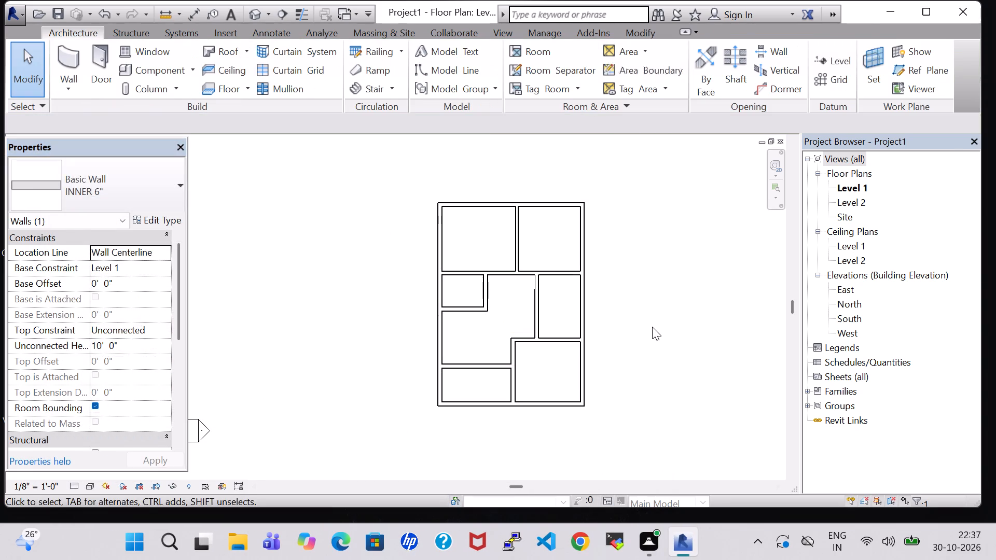
Change the small west room's east and south walls and the north rooms' shared south wall to the INNER 6" type.
{"action": "left_click", "coordinate": [489, 273]}
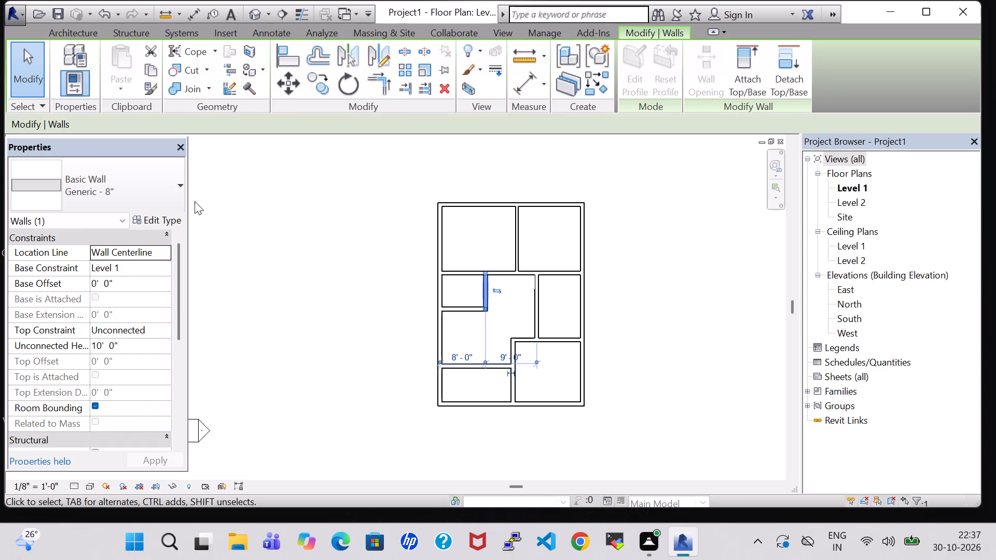
{"action": "left_click", "coordinate": [133, 183]}
{"action": "left_click", "coordinate": [116, 549]}
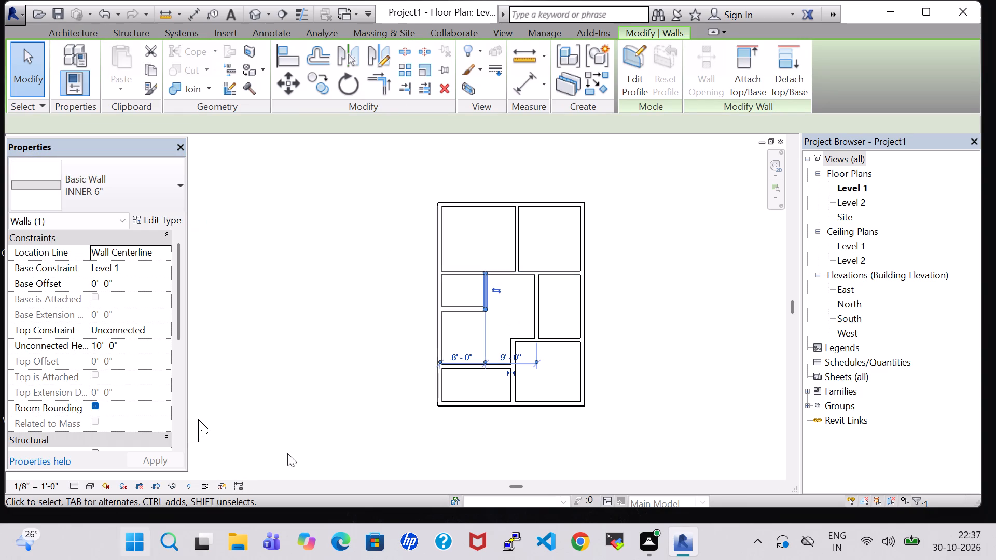
{"action": "left_click", "coordinate": [454, 313]}
{"action": "left_click", "coordinate": [120, 196]}
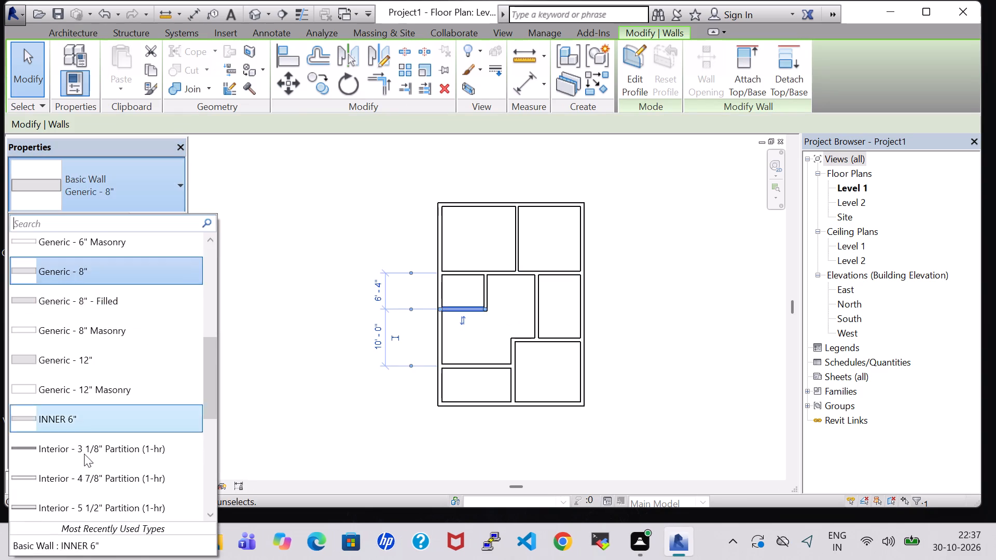
{"action": "left_click", "coordinate": [82, 549]}
{"action": "left_click", "coordinate": [457, 276]}
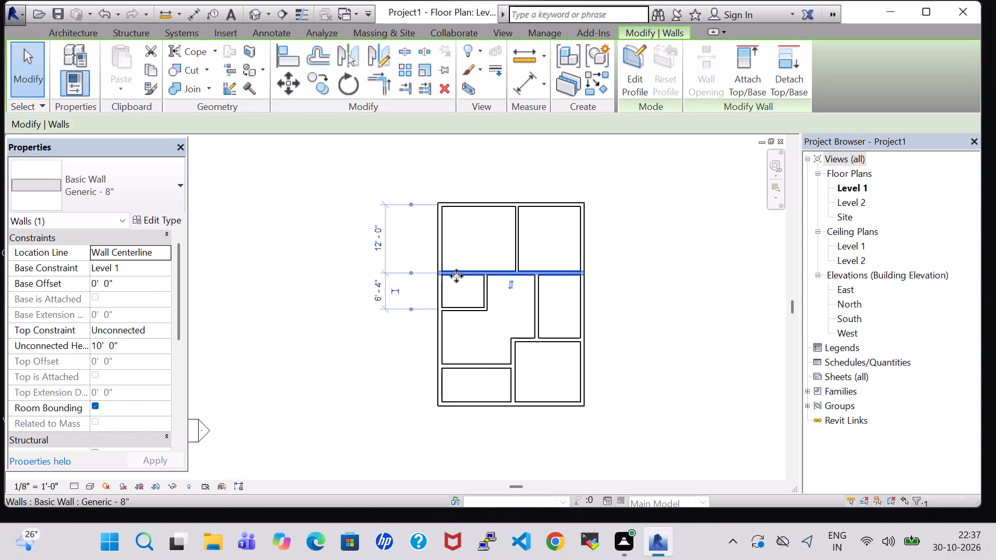
{"action": "left_click", "coordinate": [117, 194]}
{"action": "left_click", "coordinate": [106, 546]}
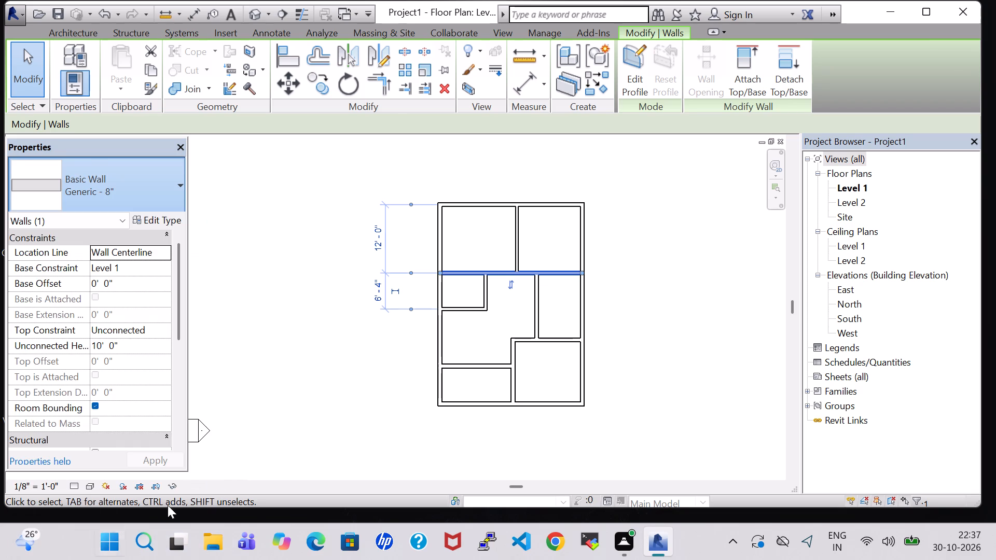
{"action": "left_click", "coordinate": [614, 346]}
Assign the INNER 6" type to the middle east room's west wall and the southeast room's north wall.
{"action": "left_click", "coordinate": [538, 313]}
{"action": "left_click", "coordinate": [114, 181]}
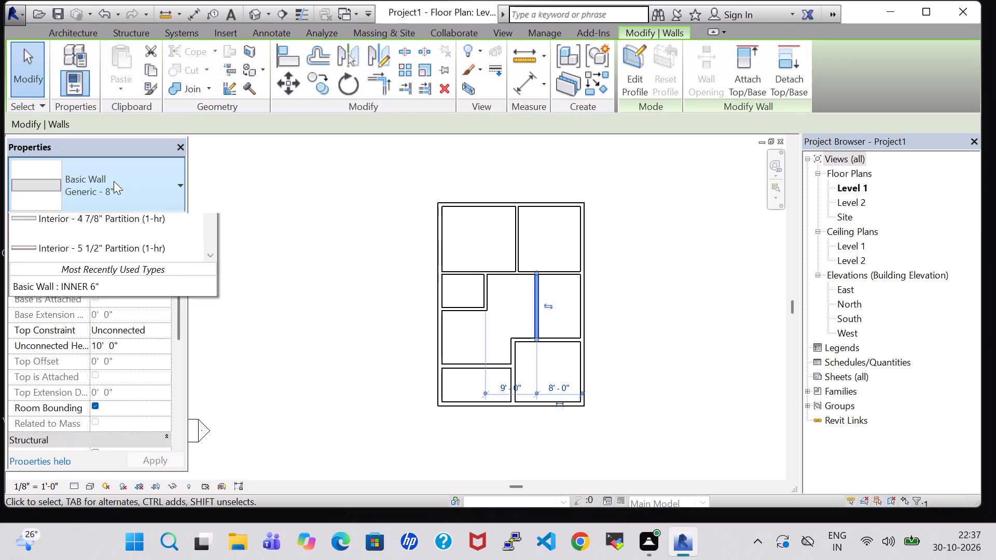
{"action": "left_click", "coordinate": [119, 553]}
{"action": "left_click", "coordinate": [629, 330]}
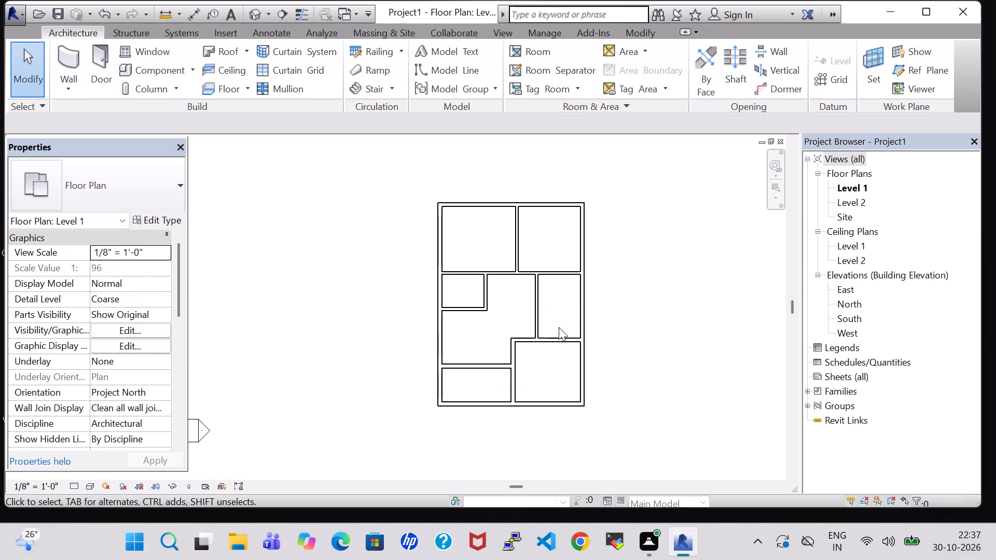
{"action": "left_click", "coordinate": [557, 337]}
{"action": "left_click", "coordinate": [126, 171]}
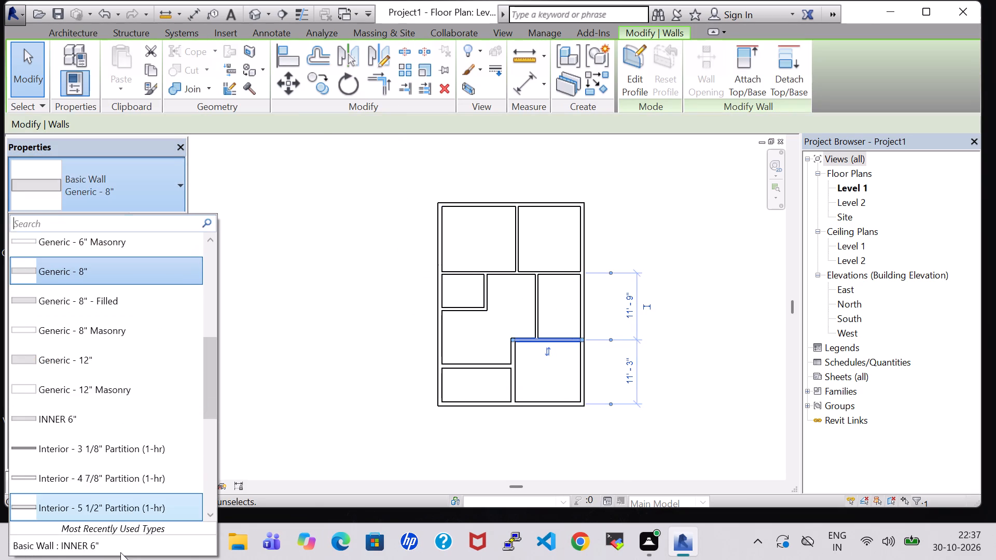
{"action": "left_click", "coordinate": [117, 549]}
Assign the INNER 6" type to the southwest room's north wall and the southeast room's west wall.
{"action": "left_click", "coordinate": [493, 361]}
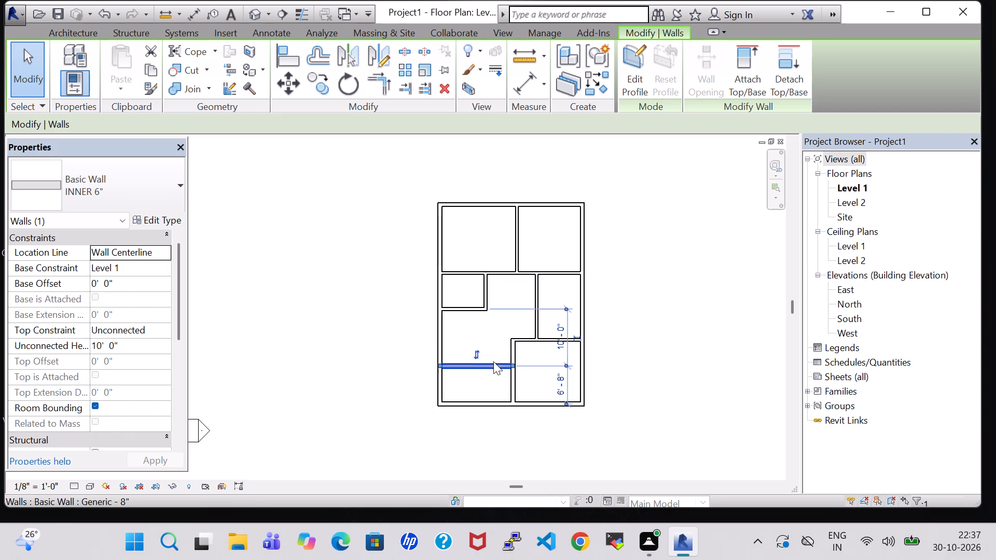
{"action": "left_click", "coordinate": [131, 195]}
{"action": "left_click", "coordinate": [115, 548]}
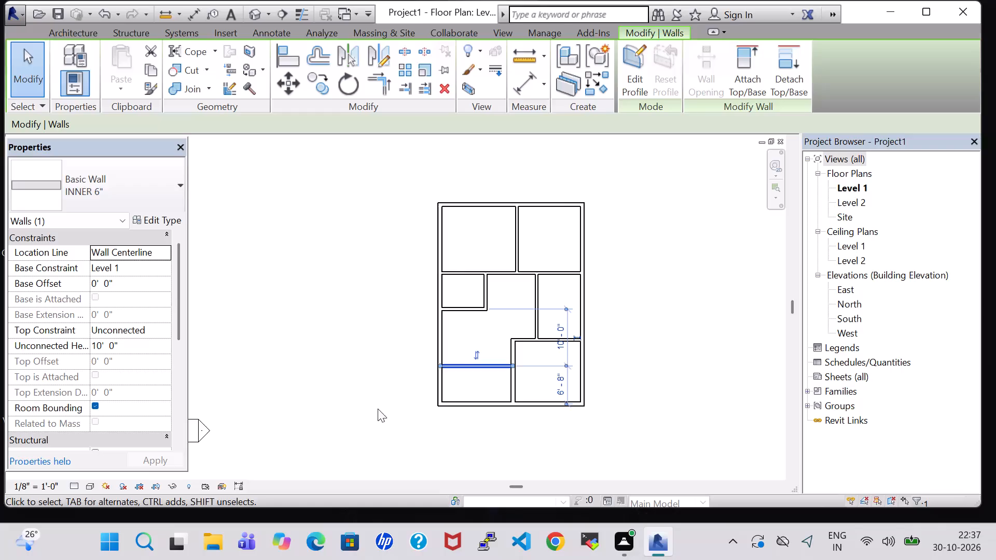
{"action": "left_click", "coordinate": [515, 384]}
{"action": "left_click", "coordinate": [132, 178]}
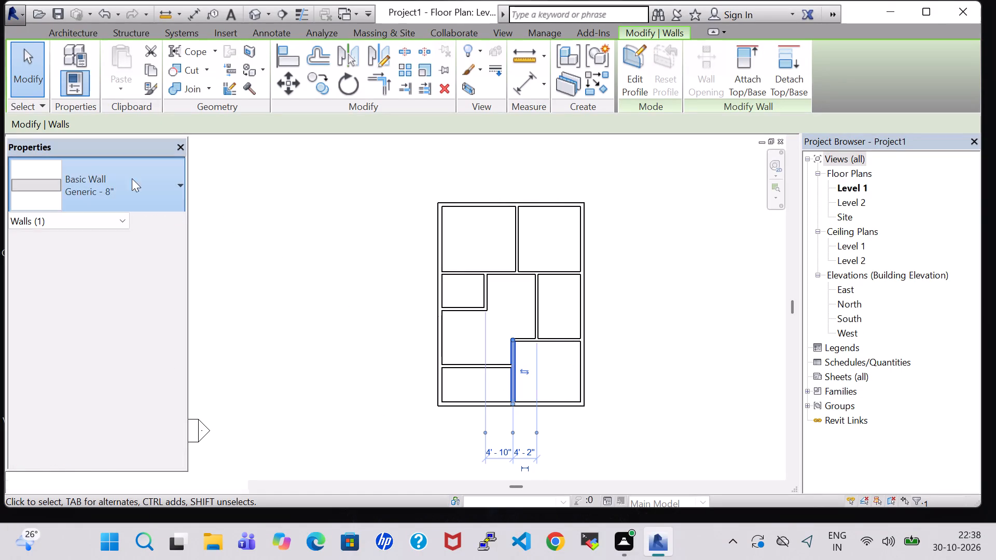
{"action": "left_click", "coordinate": [125, 548]}
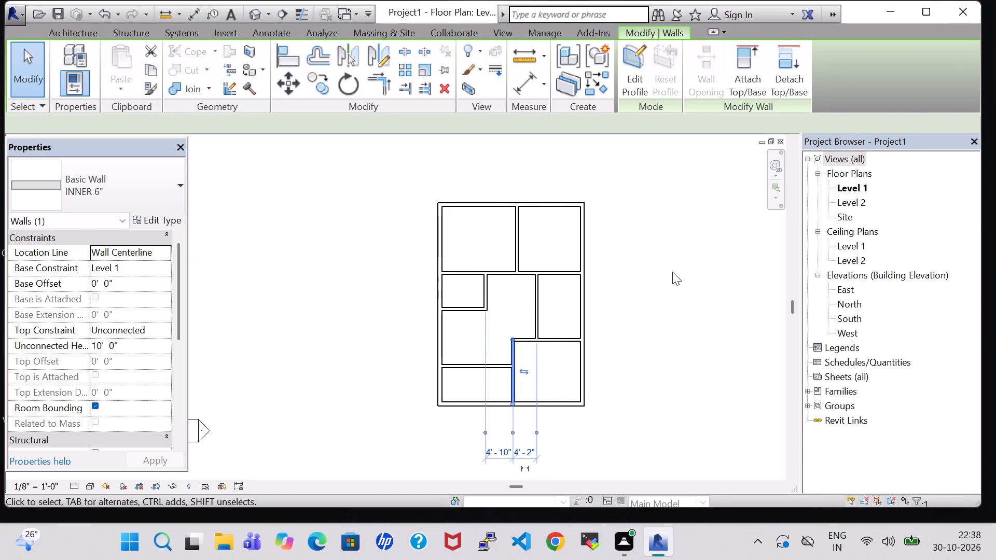
{"action": "left_click", "coordinate": [677, 272]}
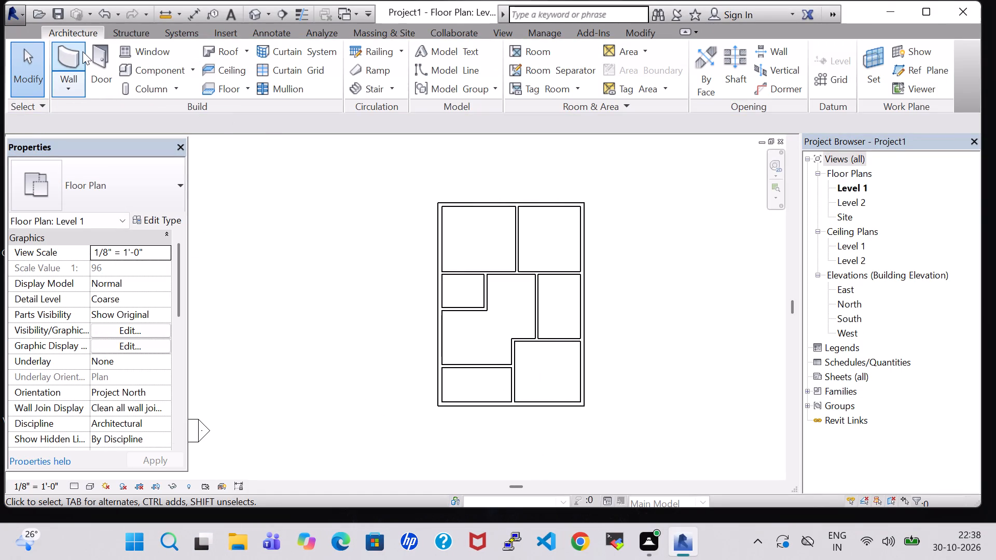
Place a Single-Flush 36" x 84" door in the small west room's east wall, about 2' 1" from its south wall, hinged south and swinging inward.
{"action": "left_click", "coordinate": [112, 66]}
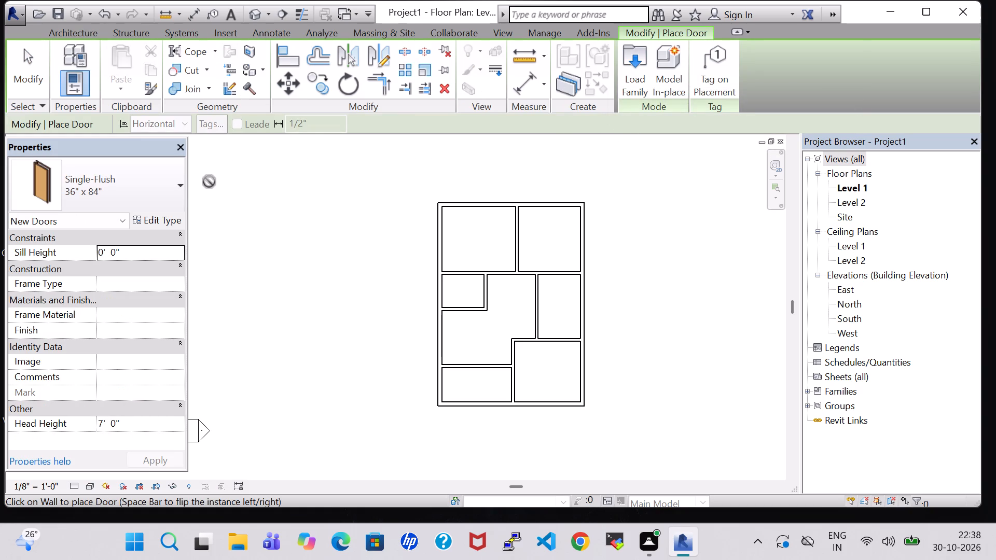
{"action": "scroll", "coordinate": [482, 300], "scroll_direction": "up", "scroll_amount": 6}
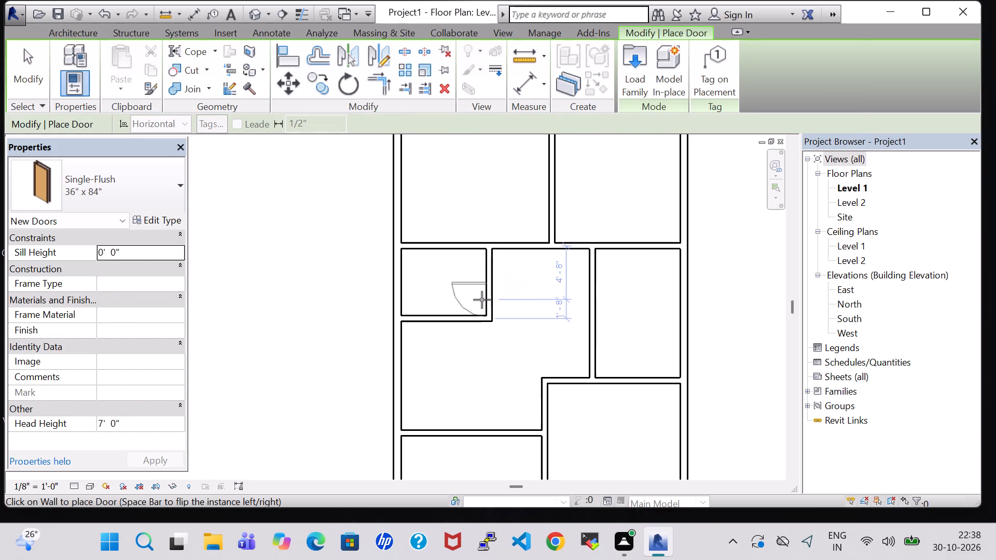
{"action": "key", "text": "space"}
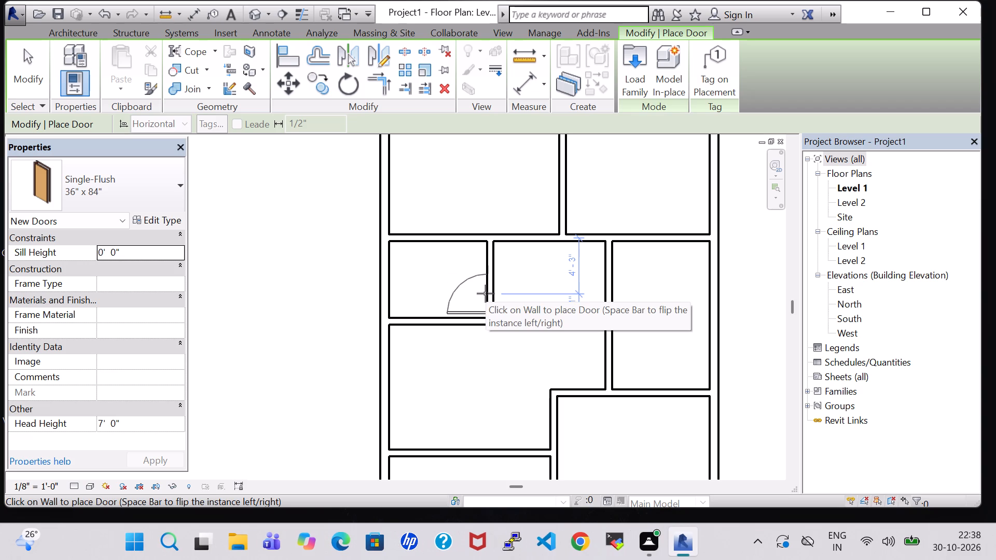
{"action": "left_click", "coordinate": [486, 293]}
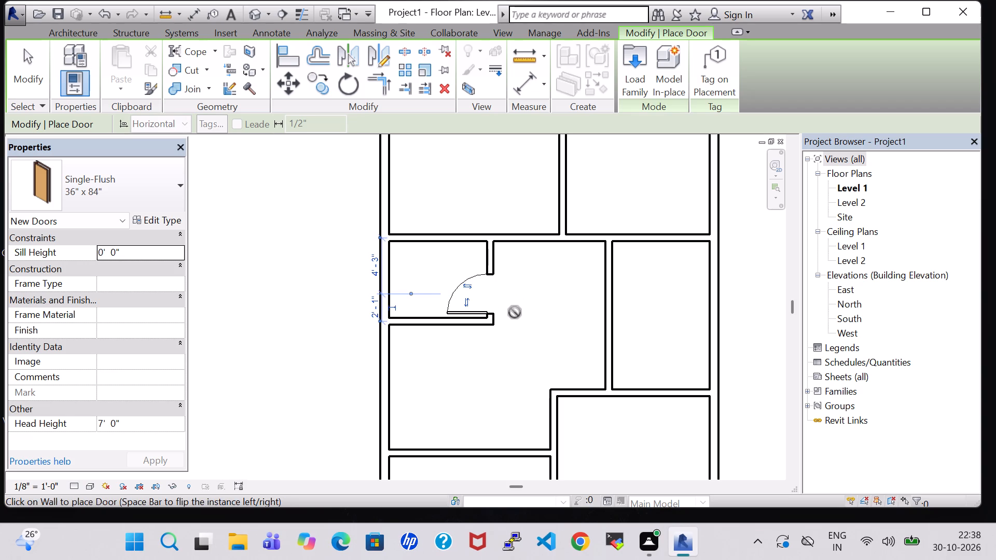
{"action": "scroll", "coordinate": [515, 313], "scroll_direction": "down", "scroll_amount": 1}
{"action": "key", "text": "Escape"}
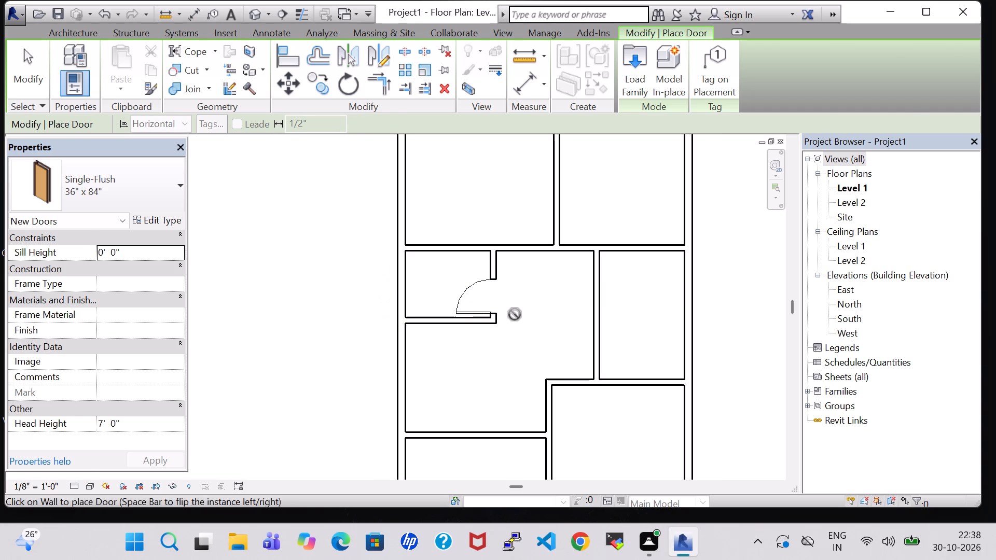
{"action": "key", "text": "Escape"}
Load the Door-Exterior-Single-Entry-Half Arch Glass-Wood_Clad family from the residential doors library for placement.
{"action": "scroll", "coordinate": [515, 314], "scroll_direction": "down", "scroll_amount": 4}
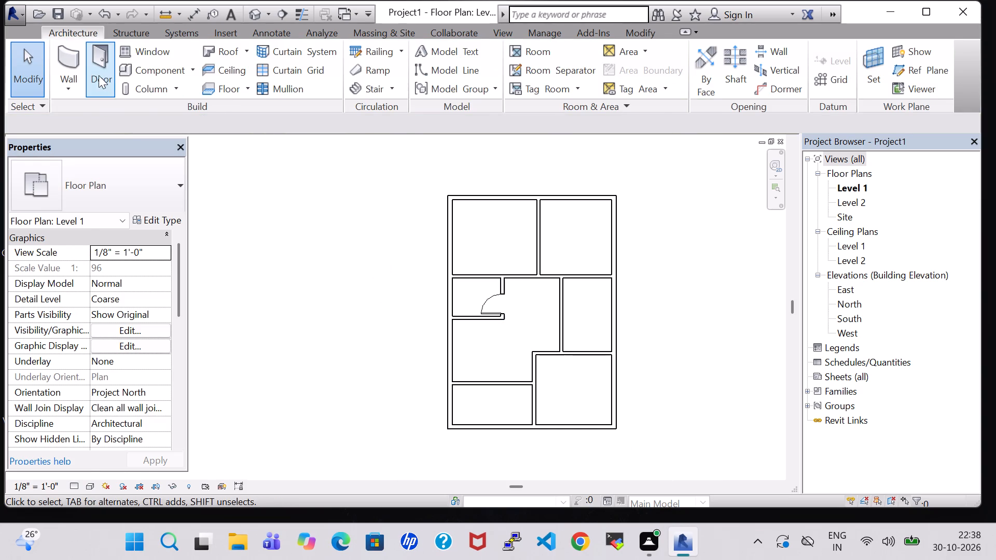
{"action": "left_click", "coordinate": [98, 75]}
{"action": "left_click", "coordinate": [629, 74]}
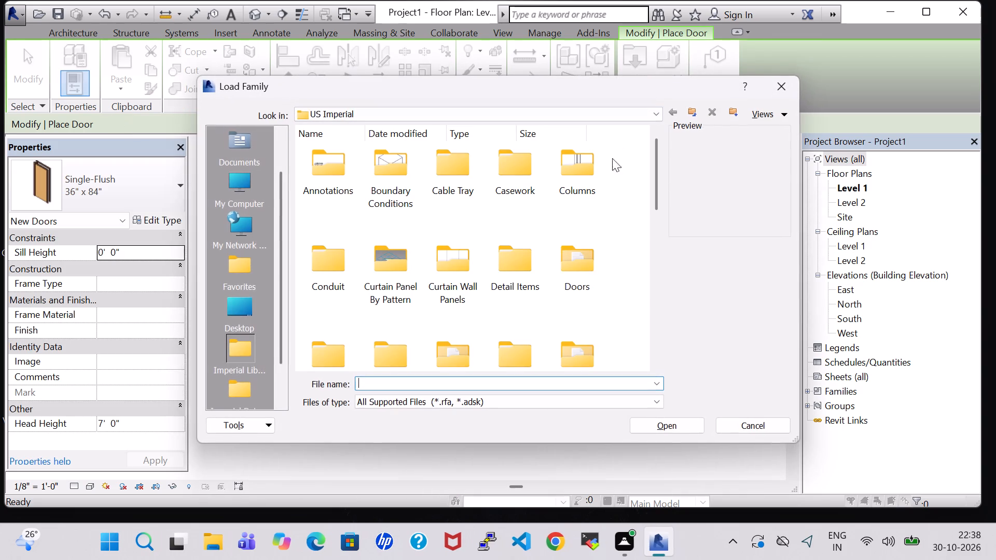
{"action": "double_click", "coordinate": [571, 274]}
{"action": "double_click", "coordinate": [457, 163]}
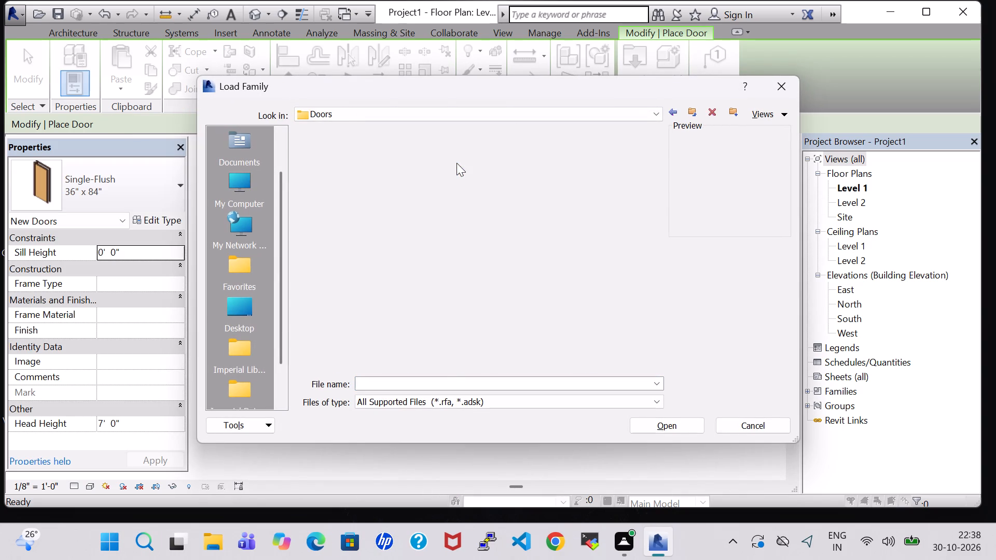
{"action": "left_click", "coordinate": [508, 166]}
{"action": "left_click", "coordinate": [671, 429]}
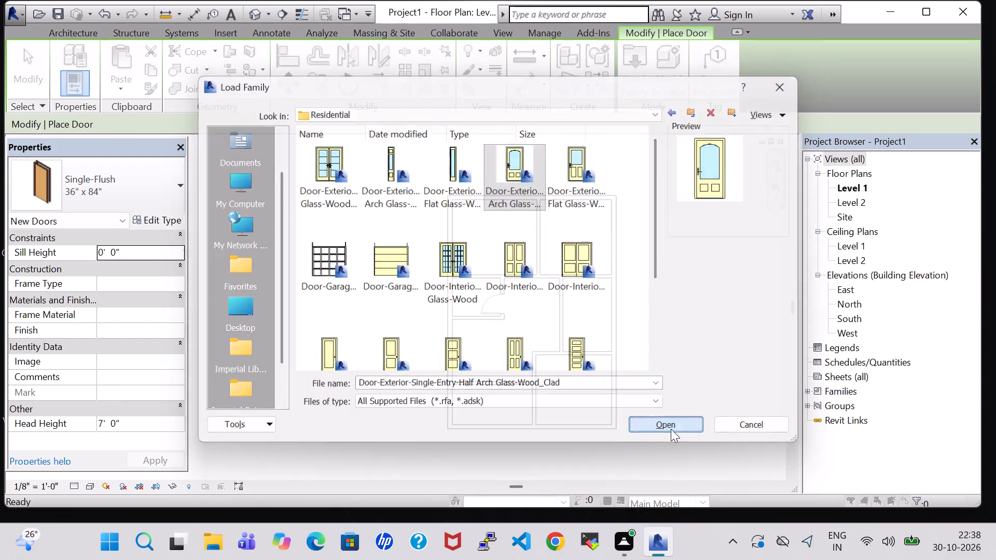
{"action": "left_click", "coordinate": [558, 334]}
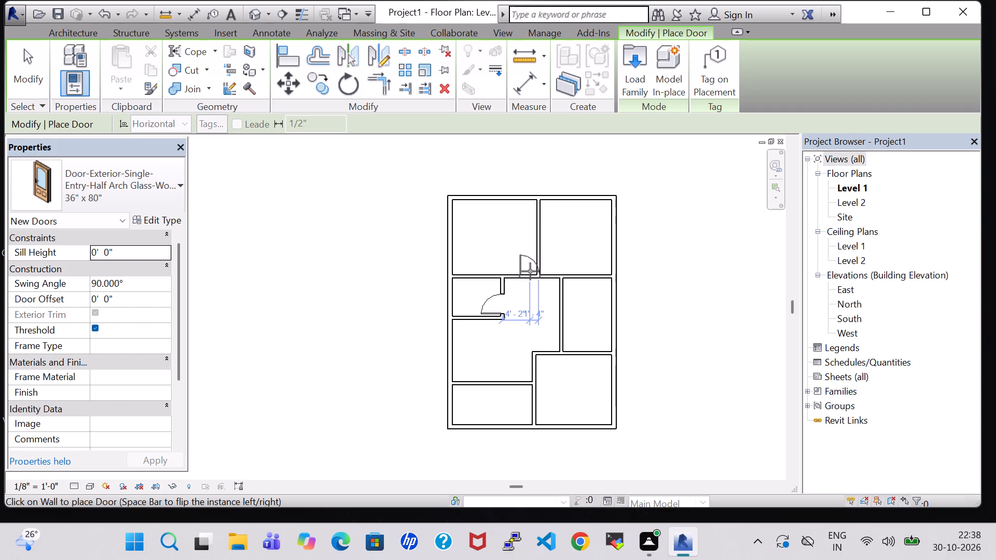
Place a 36" x 80" half-arch glass door in the northwest room's south wall, about 1' 11" from the partition, hinged east and swinging inward.
{"action": "scroll", "coordinate": [530, 271], "scroll_direction": "up", "scroll_amount": 7}
{"action": "key", "text": "space"}
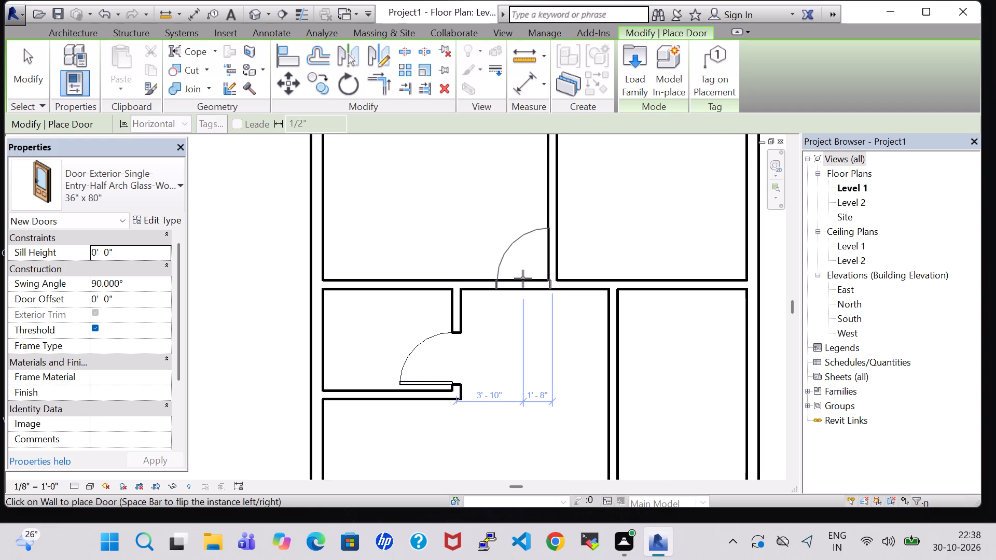
{"action": "left_click", "coordinate": [519, 278]}
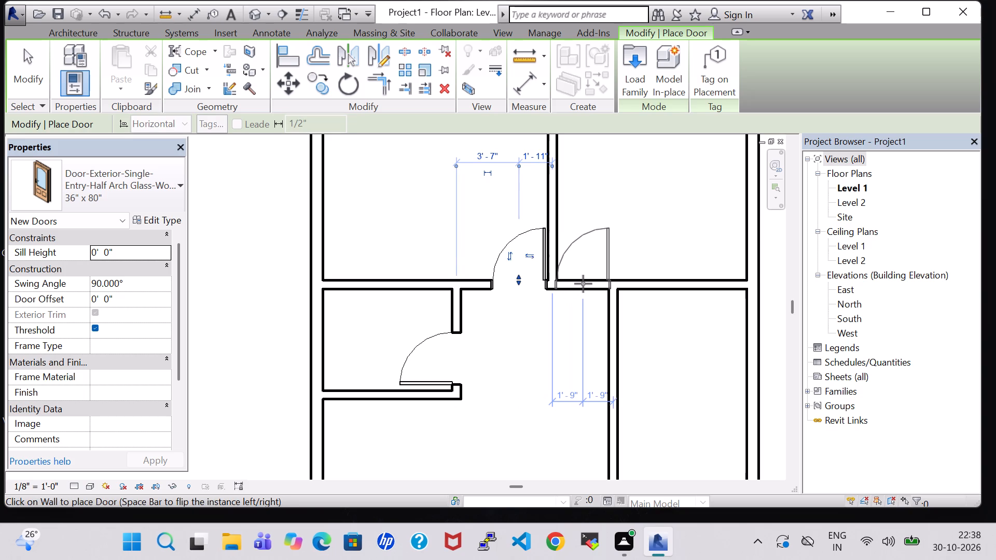
Place a 36" x 80" half-arch glass door in the northeast room's south wall, hinged west beside the partition, swinging inward, and nudge it slightly west.
{"action": "key", "text": "space"}
{"action": "scroll", "coordinate": [586, 284], "scroll_direction": "up", "scroll_amount": 2}
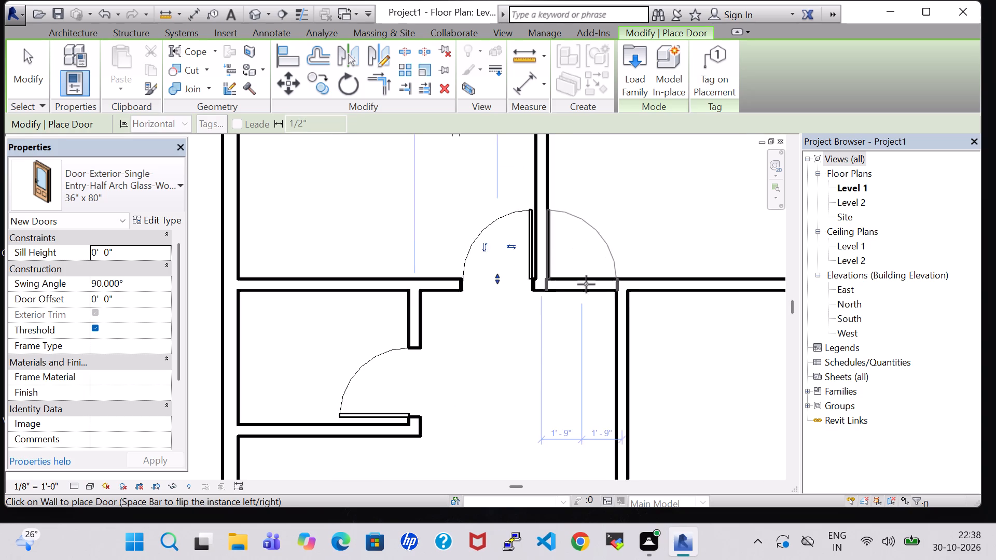
{"action": "scroll", "coordinate": [586, 284], "scroll_direction": "up", "scroll_amount": 3}
{"action": "left_click", "coordinate": [588, 284]}
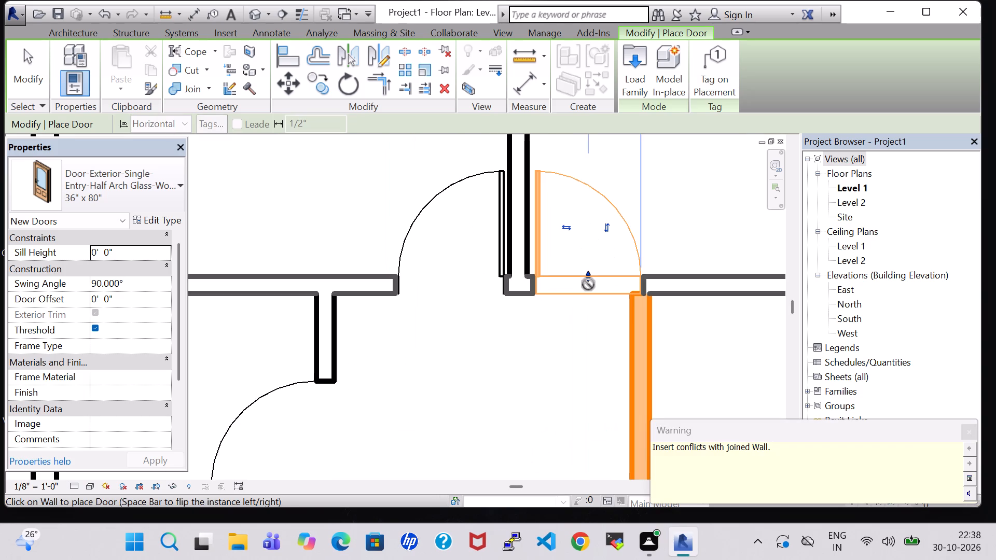
{"action": "key", "text": "Escape"}
{"action": "key", "text": "Escape"}
{"action": "left_click", "coordinate": [568, 180]}
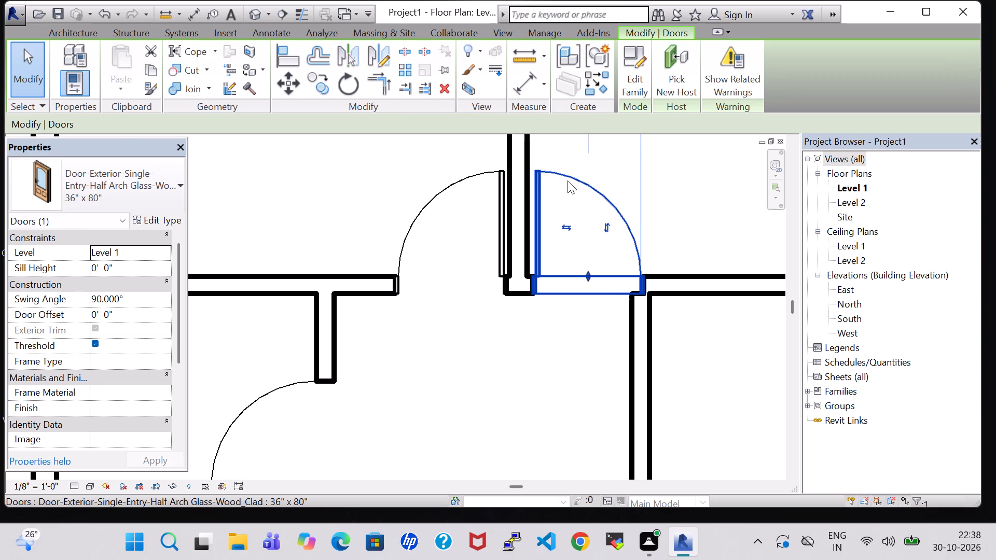
{"action": "key", "text": "Left"}
{"action": "left_click", "coordinate": [685, 186]}
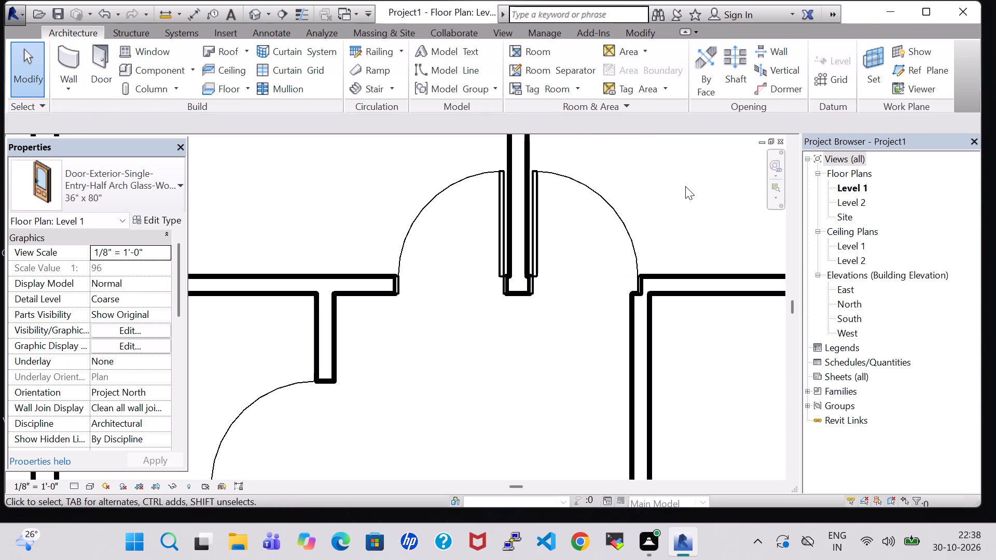
Nudge the east room's west wall slightly east, clear of the northeast room's door opening.
{"action": "left_click", "coordinate": [650, 327]}
{"action": "key", "text": "Right"}
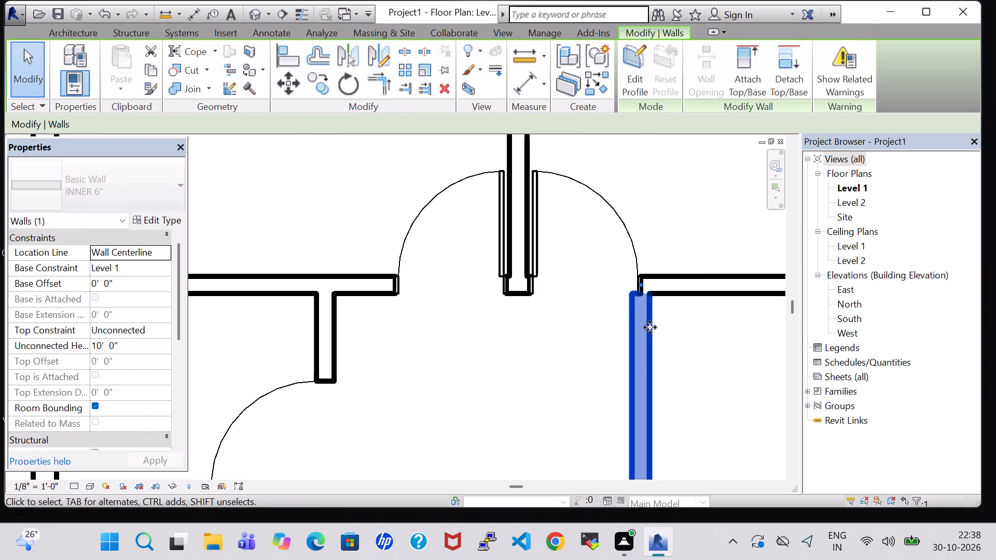
{"action": "key", "text": "Right"}
{"action": "key", "text": "Right"}
{"action": "key", "text": "Right"}
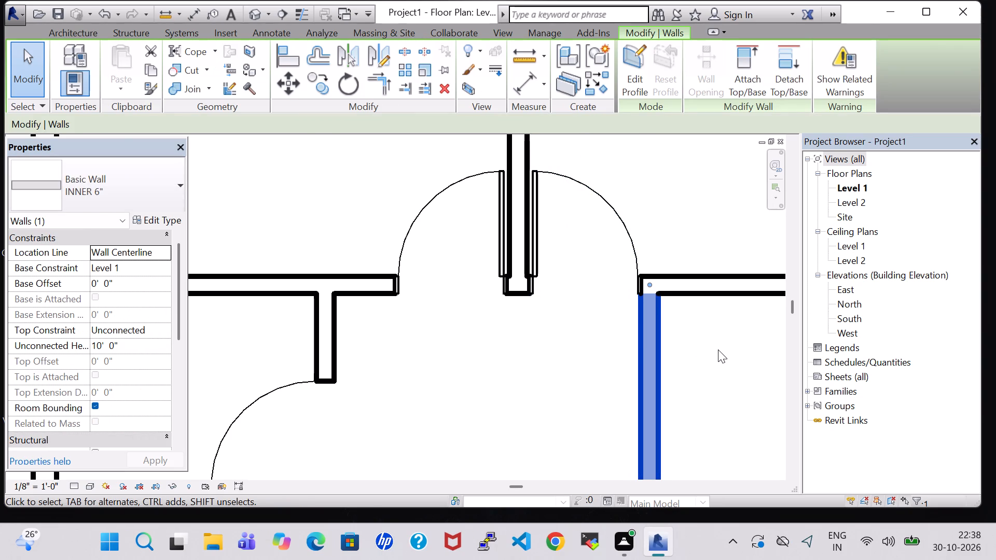
{"action": "left_click", "coordinate": [718, 349]}
{"action": "left_click", "coordinate": [665, 258]}
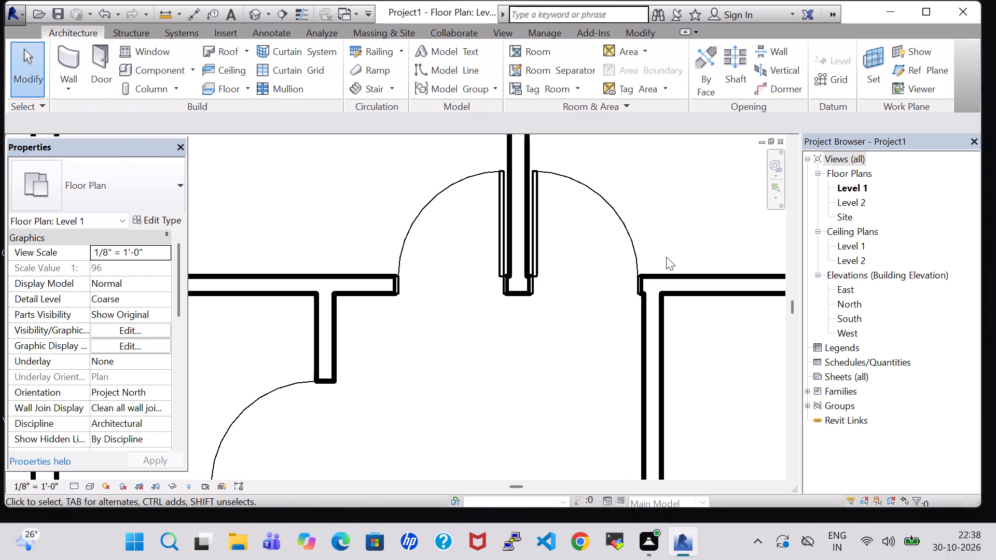
Place a 36" x 80" half-arch glass door in the east room's west wall, about 2' 1" from its south wall, hinged south and swinging inward.
{"action": "scroll", "coordinate": [666, 257], "scroll_direction": "down", "scroll_amount": 8}
{"action": "middle_click_drag", "start_coordinate": [674, 316], "coordinate": [593, 262]}
{"action": "middle_click", "coordinate": [592, 262]}
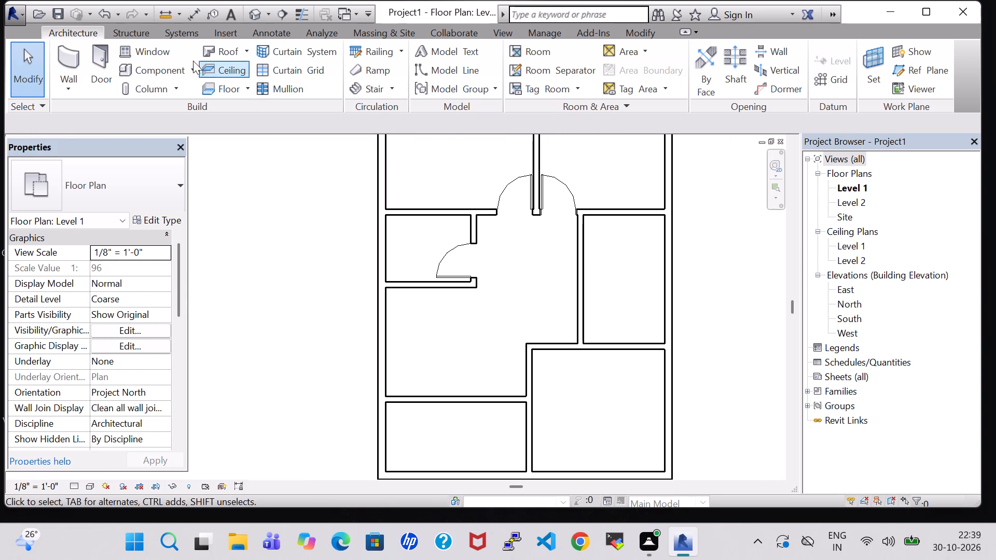
{"action": "left_click", "coordinate": [90, 61]}
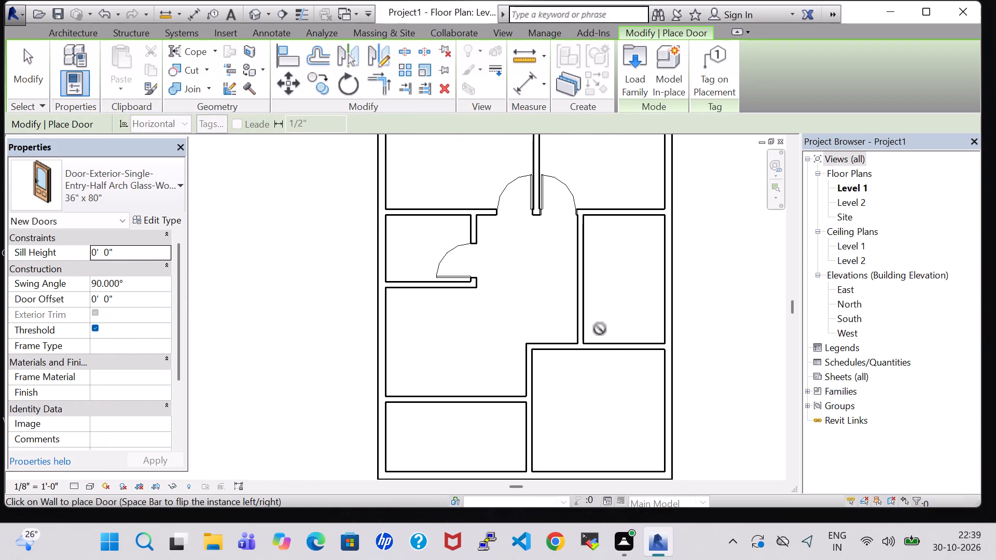
{"action": "key", "text": "space"}
{"action": "scroll", "coordinate": [581, 322], "scroll_direction": "up", "scroll_amount": 1}
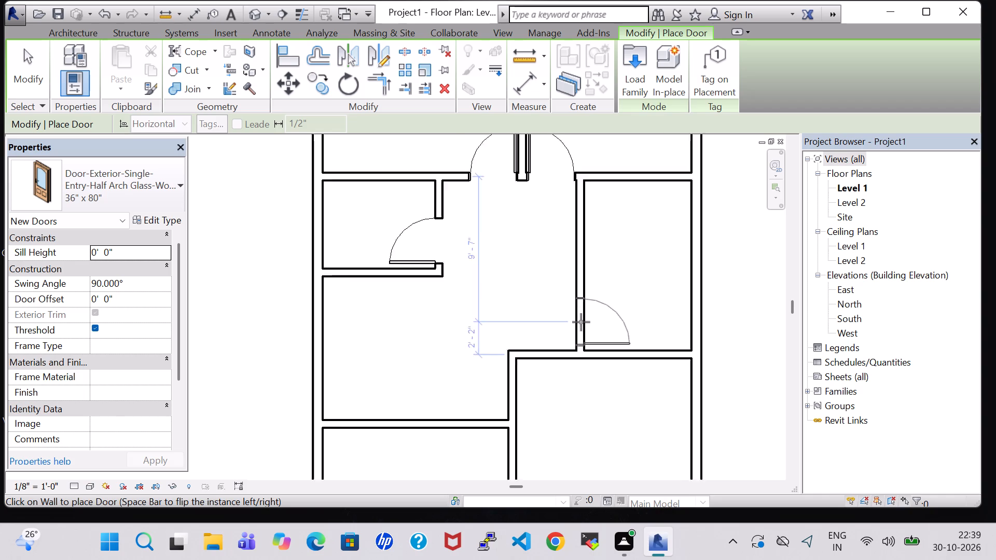
{"action": "scroll", "coordinate": [581, 322], "scroll_direction": "up", "scroll_amount": 6}
{"action": "left_click", "coordinate": [581, 325]}
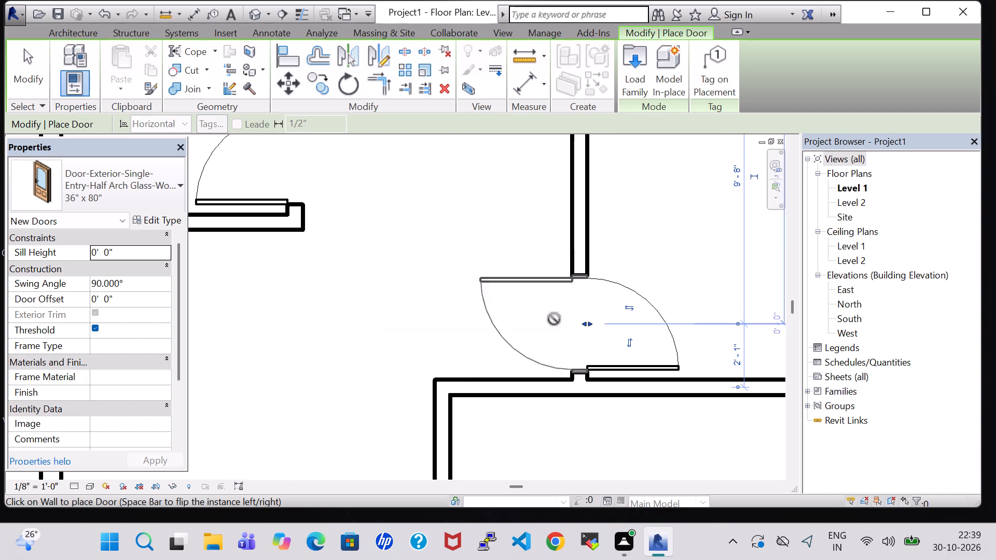
{"action": "key", "text": "Escape"}
{"action": "key", "text": "Escape"}
Place a 36" x 80" half-arch glass door near the west end of the southeast room's north wall, hinged west and swinging inward.
{"action": "scroll", "coordinate": [505, 307], "scroll_direction": "down", "scroll_amount": 4}
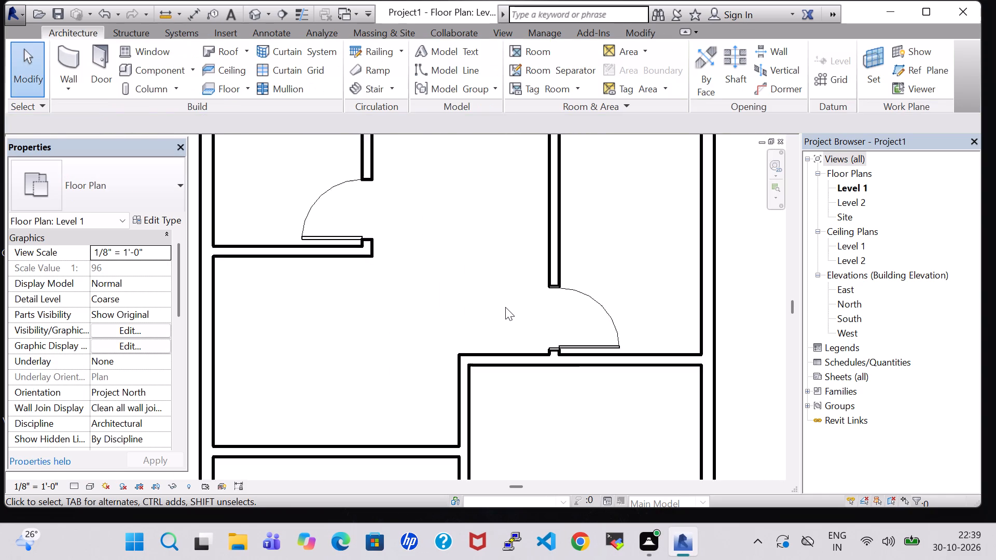
{"action": "left_click", "coordinate": [95, 66]}
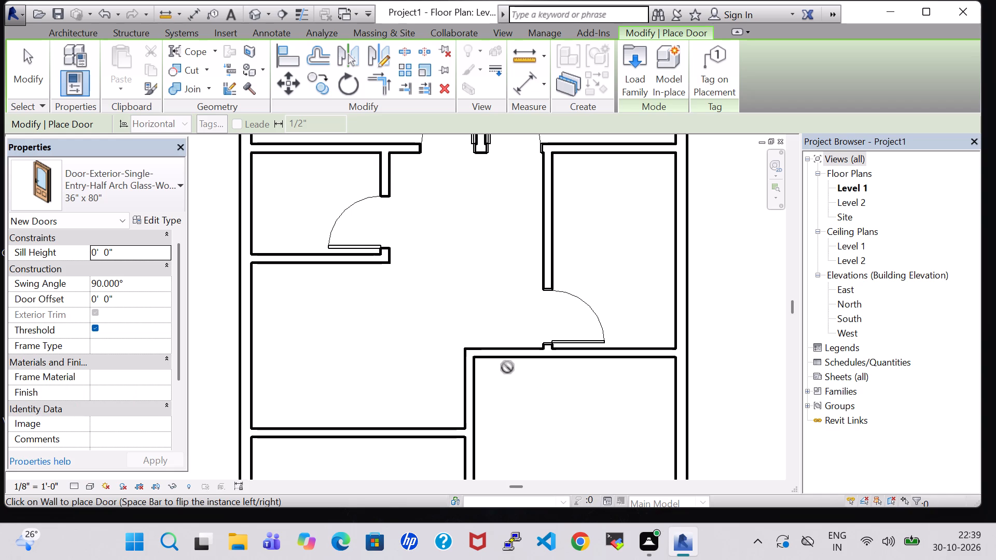
{"action": "key", "text": "space"}
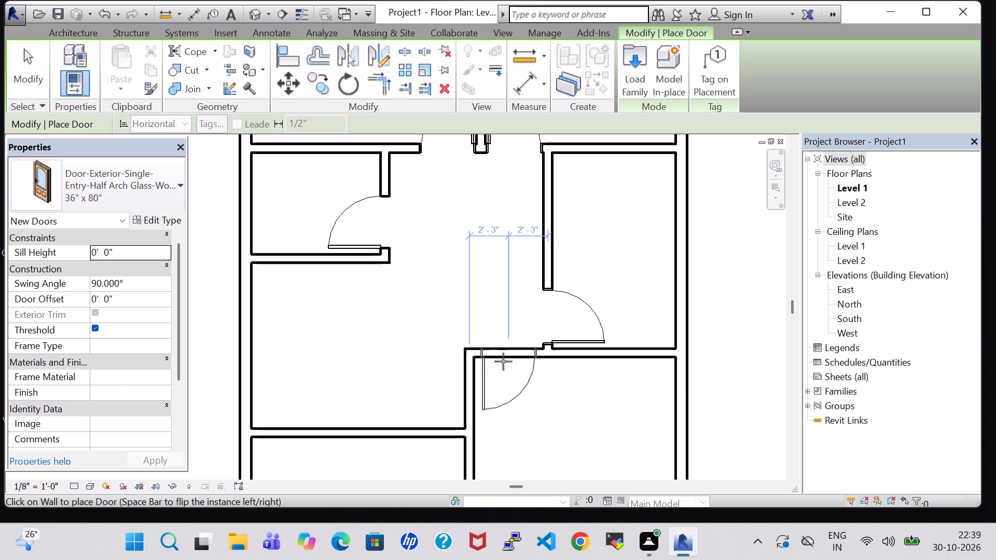
{"action": "scroll", "coordinate": [503, 361], "scroll_direction": "up", "scroll_amount": 5}
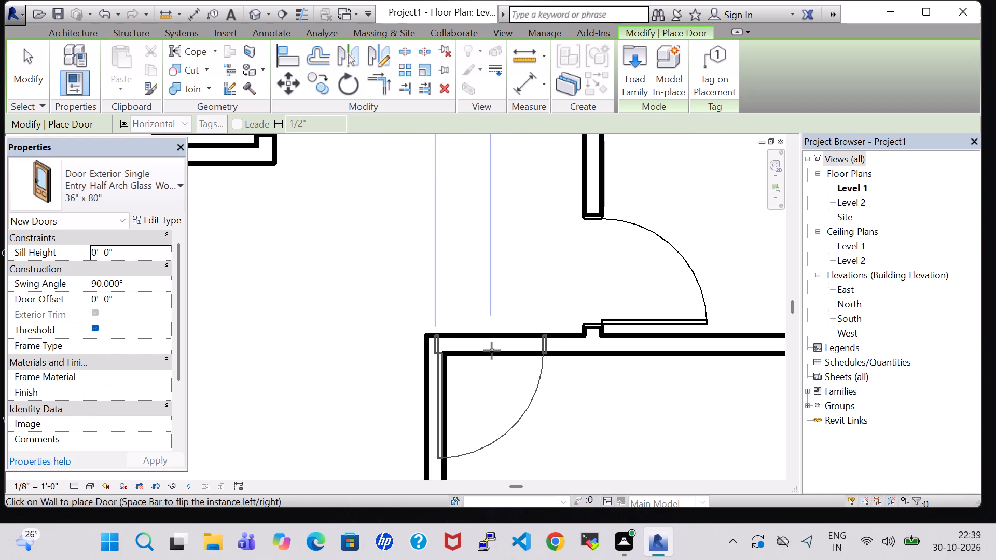
{"action": "left_click", "coordinate": [502, 353]}
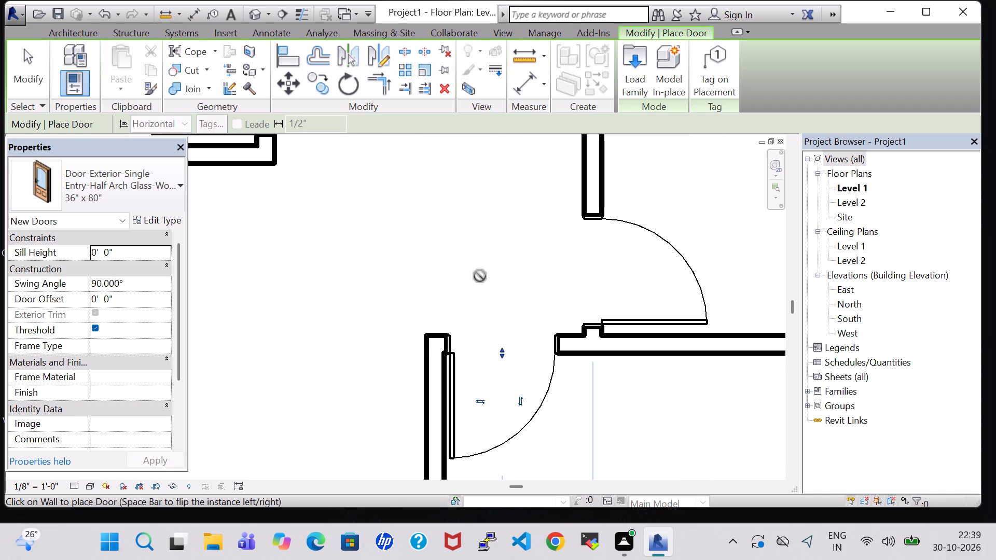
{"action": "key", "text": "Escape"}
{"action": "key", "text": "Escape"}
Load the Door-Exterior-Double-Full Glass-Wood_Clad family from the residential doors library for placement.
{"action": "scroll", "coordinate": [432, 252], "scroll_direction": "down", "scroll_amount": 7}
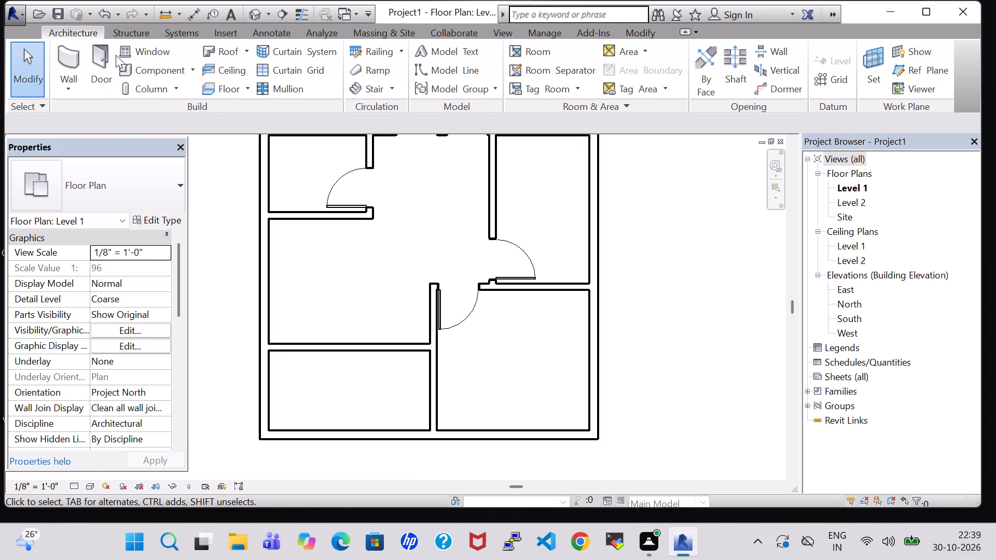
{"action": "left_click", "coordinate": [101, 55]}
{"action": "left_click", "coordinate": [634, 82]}
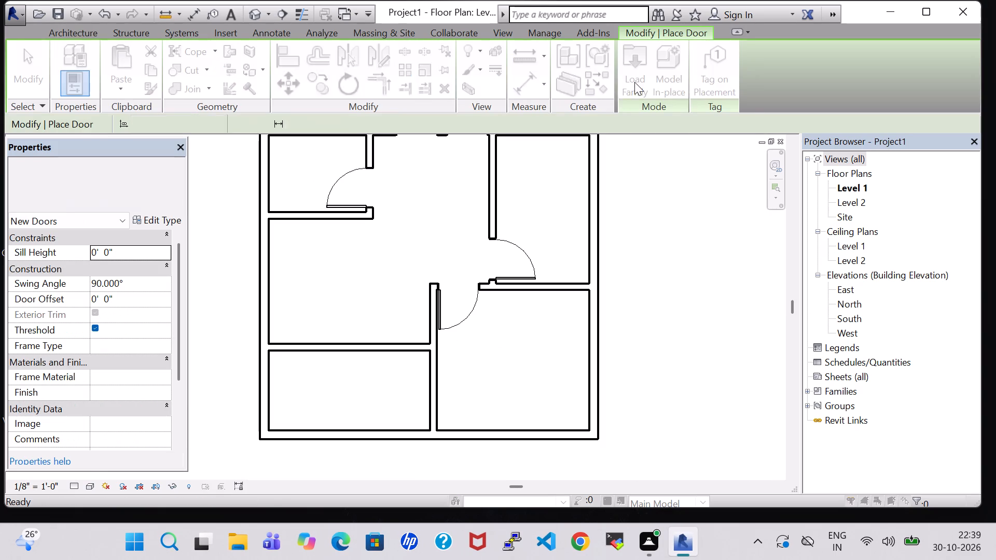
{"action": "double_click", "coordinate": [574, 271]}
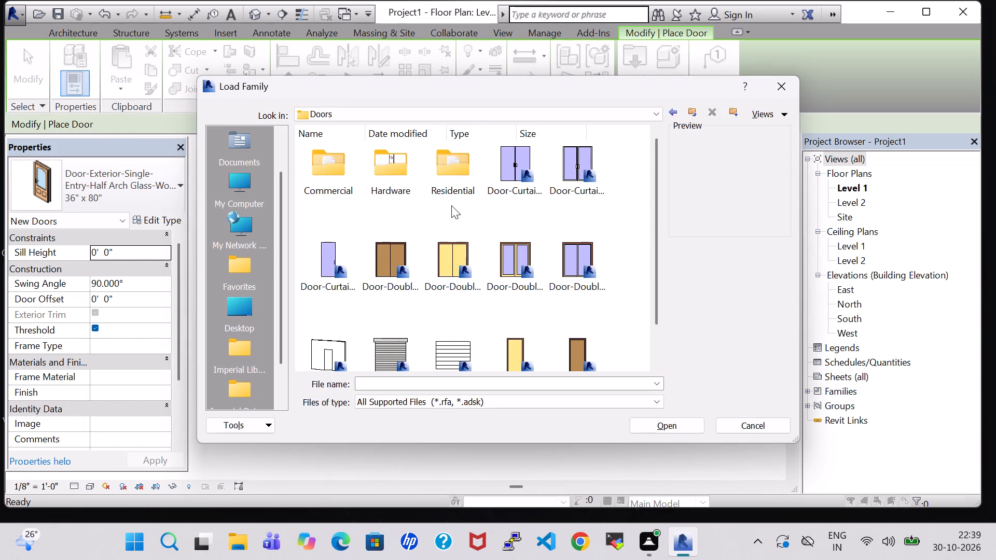
{"action": "double_click", "coordinate": [462, 170]}
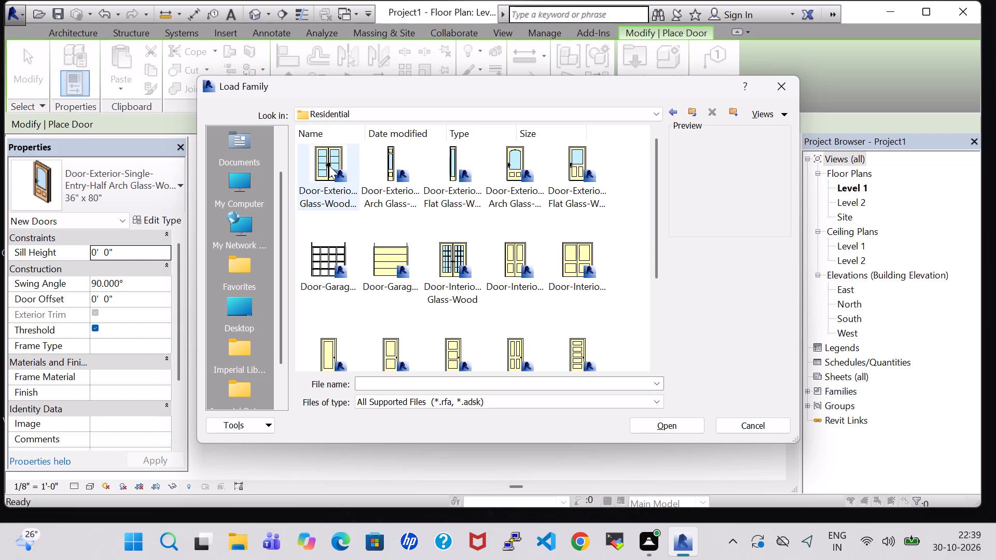
{"action": "left_click", "coordinate": [328, 165]}
{"action": "left_click", "coordinate": [644, 426]}
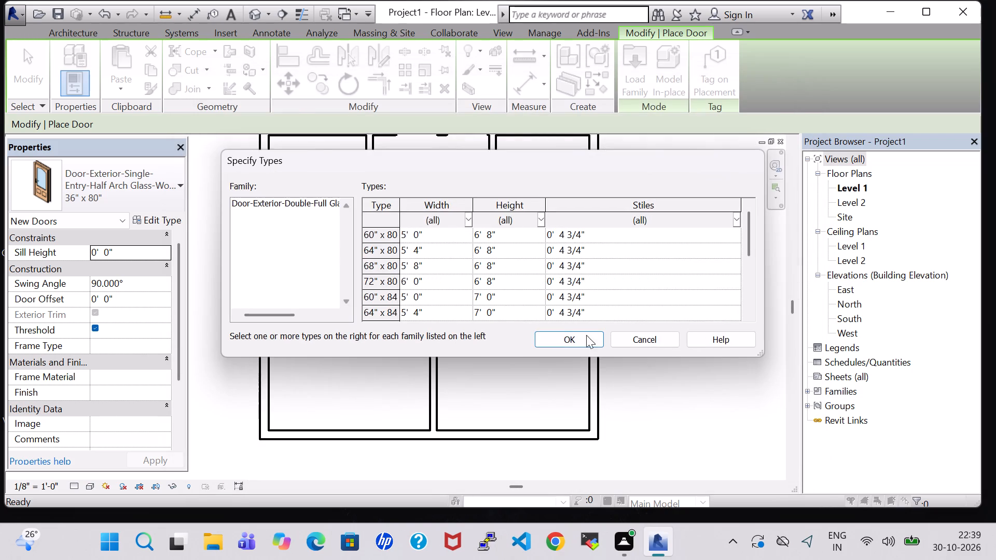
{"action": "left_click", "coordinate": [562, 333]}
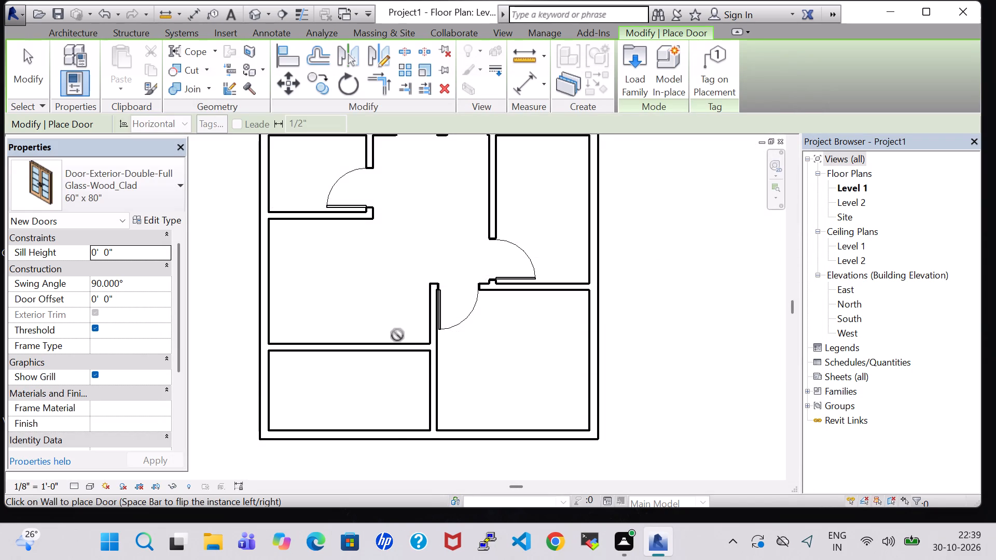
Place a 60" x 80" double full-glass door in the southwest room's north wall, about 3' 4" from the east partition, swinging north.
{"action": "scroll", "coordinate": [397, 342], "scroll_direction": "up", "scroll_amount": 6}
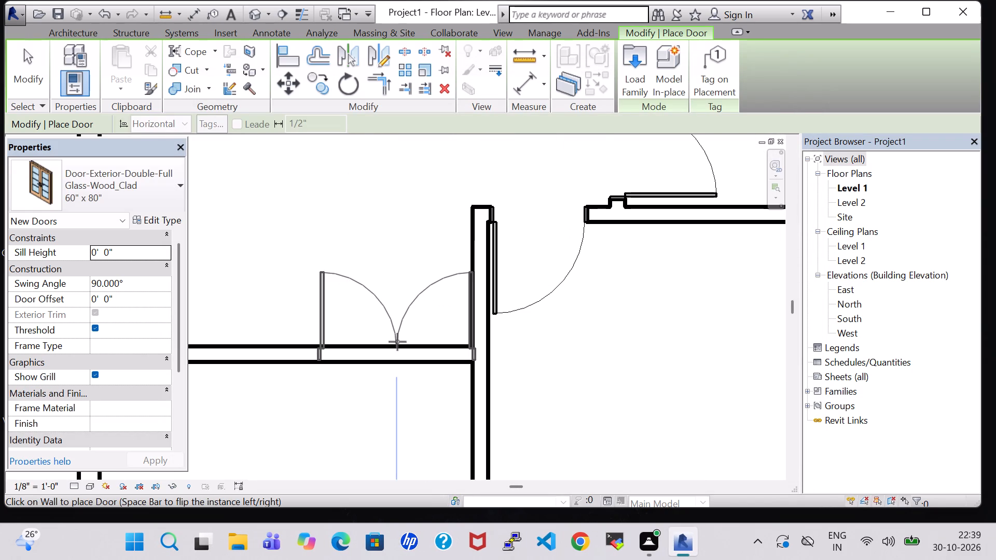
{"action": "left_click", "coordinate": [378, 342]}
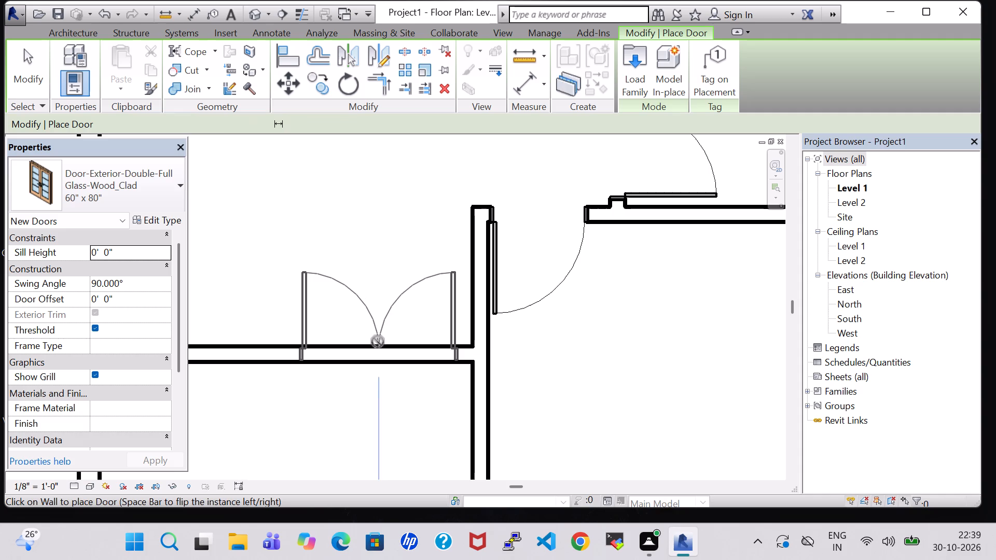
{"action": "key", "text": "Escape"}
{"action": "key", "text": "Escape"}
Nudge the double door east until it sits about 2' 11" from the southwest room's east partition.
{"action": "left_click", "coordinate": [402, 300]}
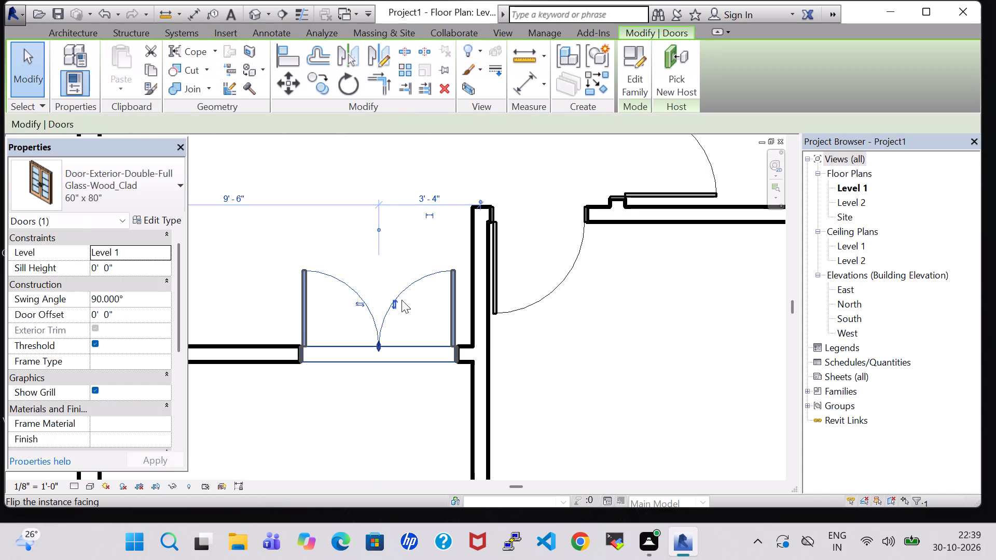
{"action": "key", "text": "Right"}
{"action": "key", "text": "Right"}
{"action": "key", "text": "Right"}
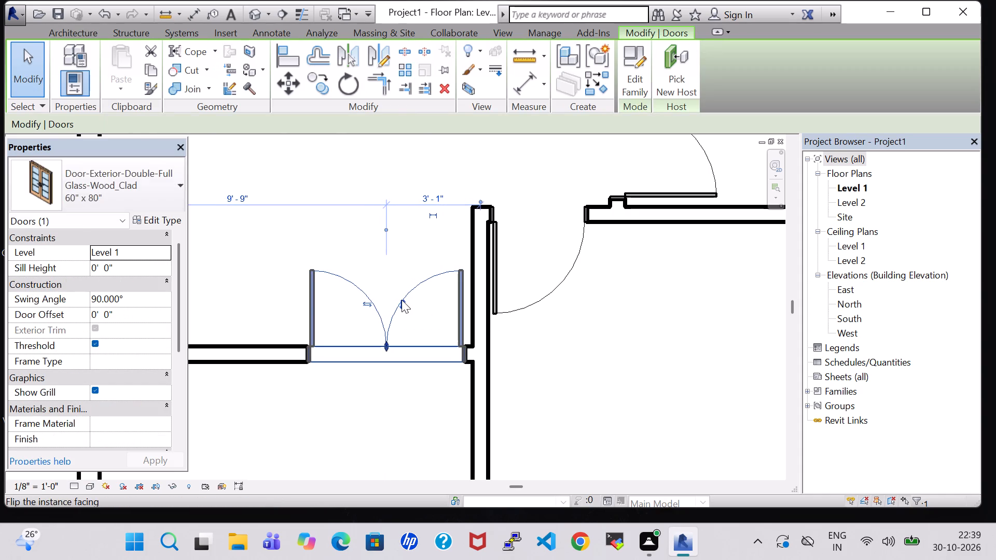
{"action": "key", "text": "Right"}
{"action": "key", "text": "Right"}
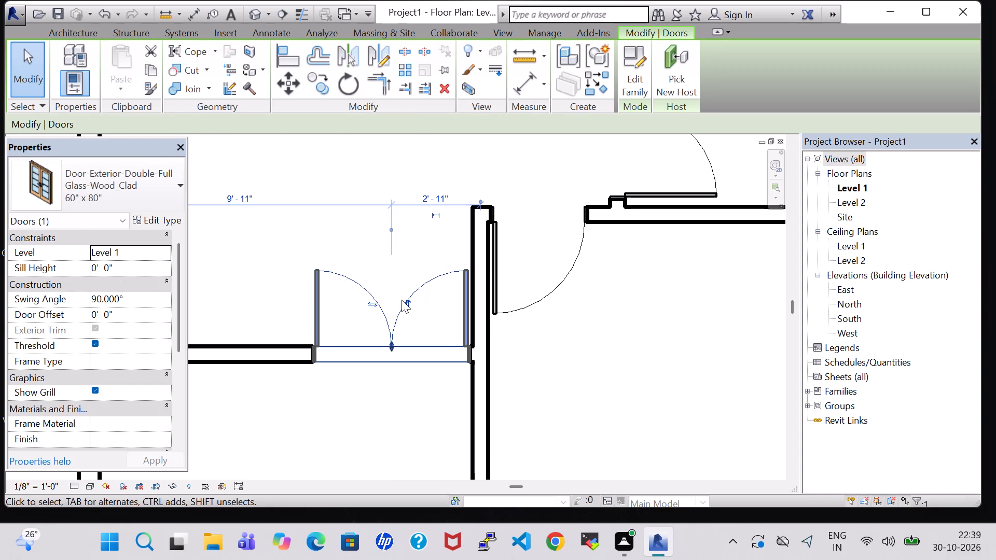
{"action": "left_click", "coordinate": [650, 360]}
Review the rooms and door placements across the whole Level 1 floor plan.
{"action": "scroll", "coordinate": [650, 360], "scroll_direction": "down", "scroll_amount": 7}
{"action": "middle_click_drag", "start_coordinate": [650, 360], "coordinate": [652, 340]}
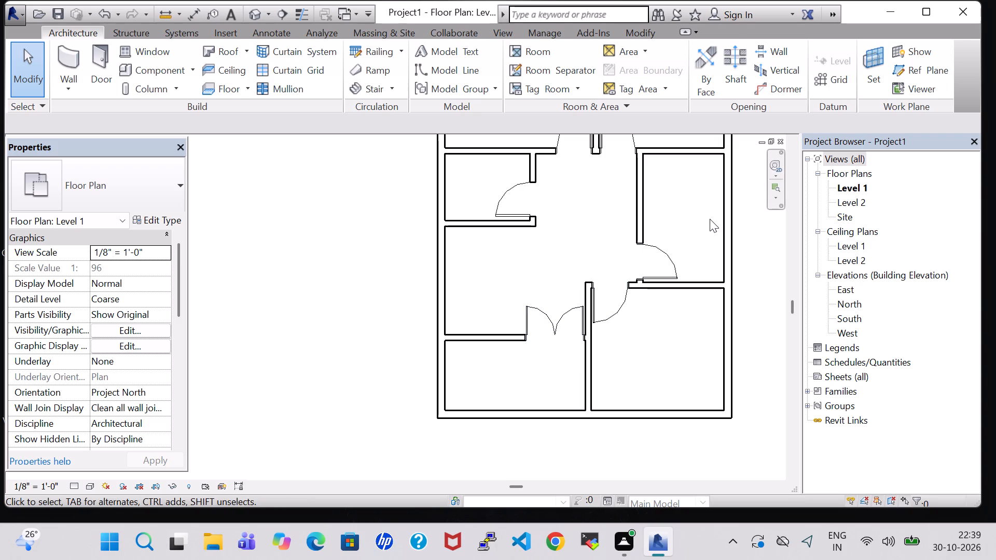
{"action": "middle_click_drag", "start_coordinate": [713, 194], "coordinate": [714, 292]}
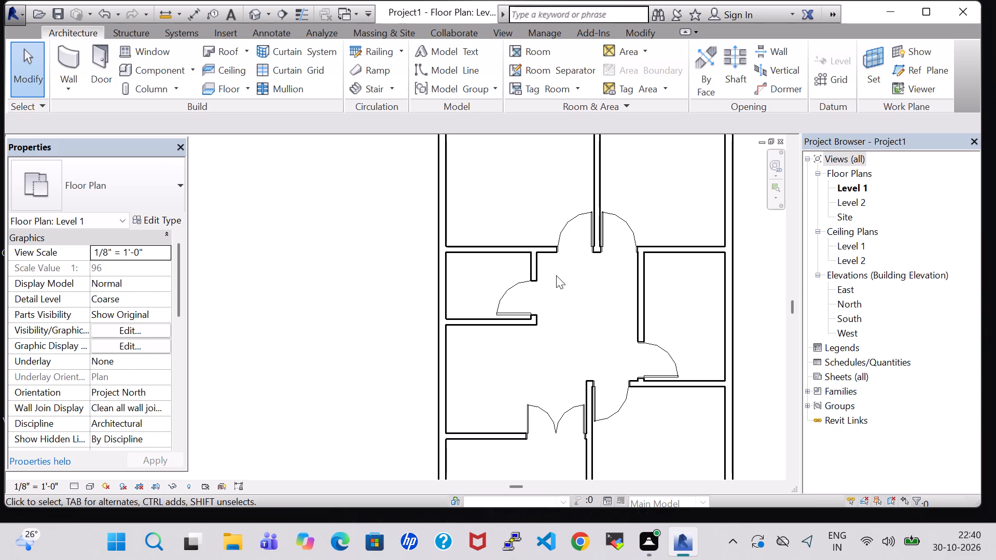
{"action": "scroll", "coordinate": [556, 275], "scroll_direction": "down", "scroll_amount": 1}
{"action": "middle_click_drag", "start_coordinate": [556, 273], "coordinate": [509, 340]}
{"action": "scroll", "coordinate": [509, 340], "scroll_direction": "down", "scroll_amount": 2}
{"action": "middle_click_drag", "start_coordinate": [512, 332], "coordinate": [506, 244]}
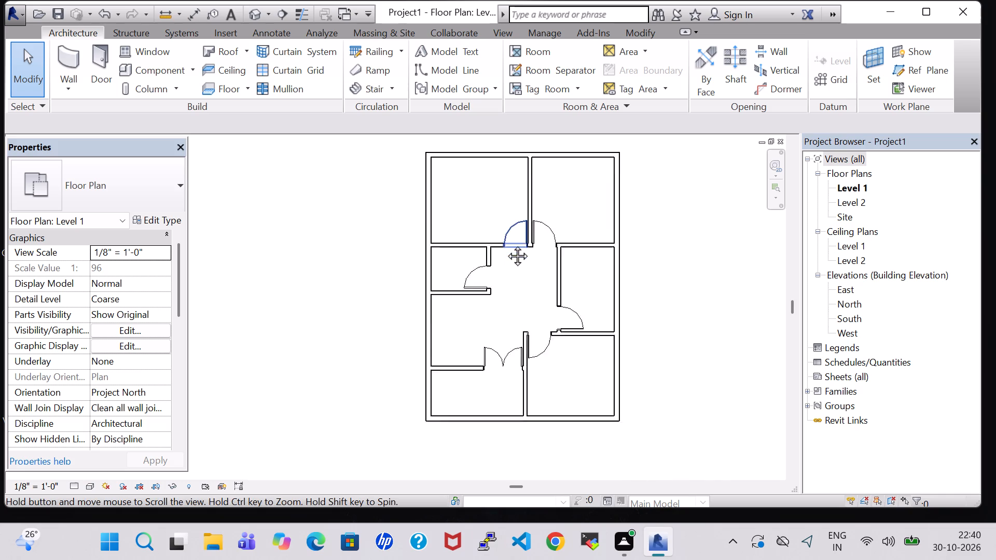
{"action": "middle_click_drag", "start_coordinate": [506, 244], "coordinate": [509, 226]}
{"action": "middle_click", "coordinate": [509, 234]}
{"action": "middle_click_drag", "start_coordinate": [509, 250], "coordinate": [508, 268]}
Load the Casement 3x3 with Trim window family from the Windows library for placement.
{"action": "left_click", "coordinate": [149, 46]}
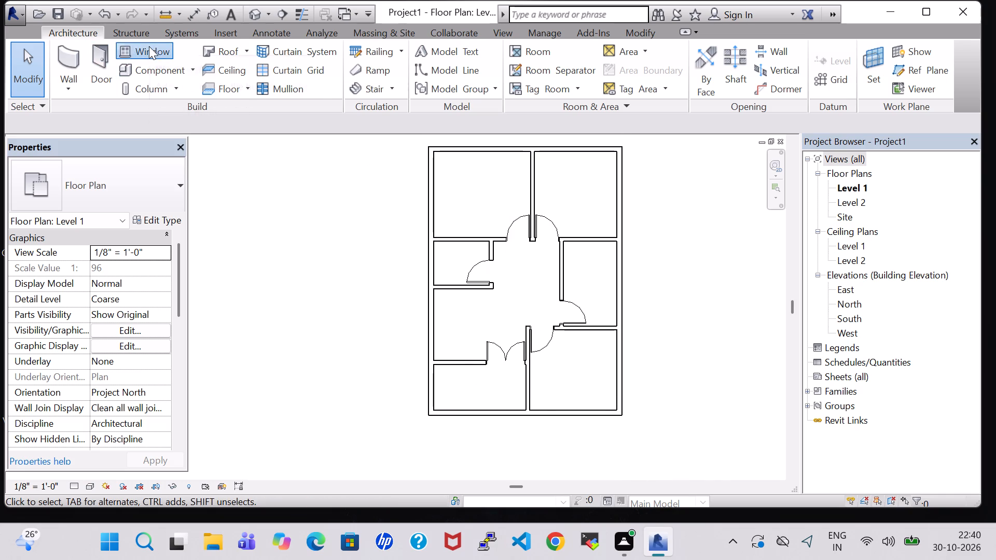
{"action": "left_click", "coordinate": [632, 78]}
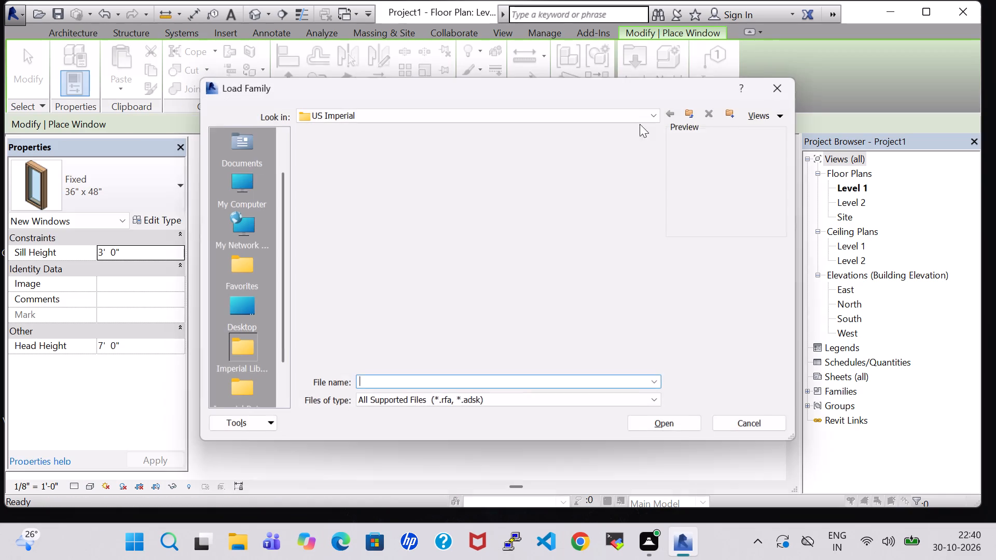
{"action": "left_click", "coordinate": [588, 358]}
{"action": "key", "text": "w"}
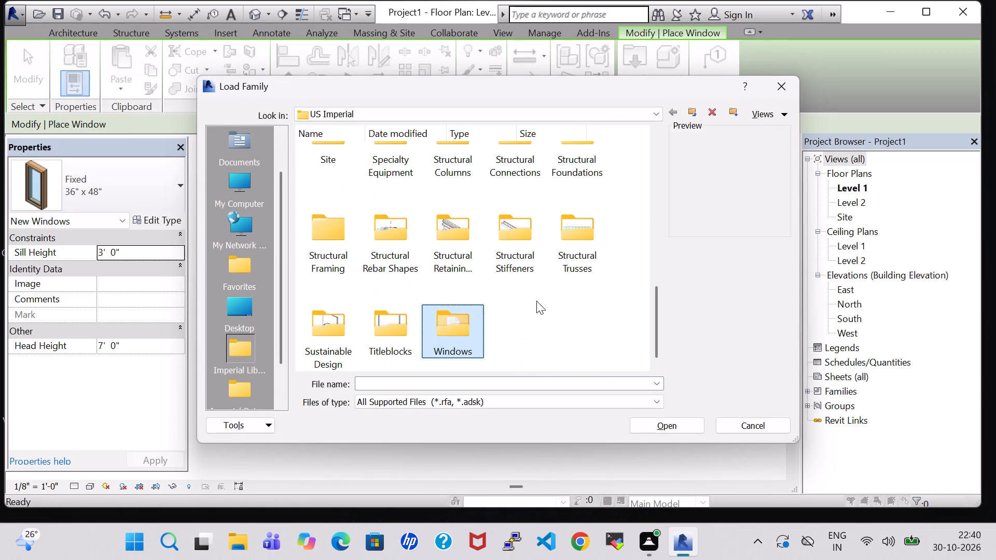
{"action": "double_click", "coordinate": [447, 329]}
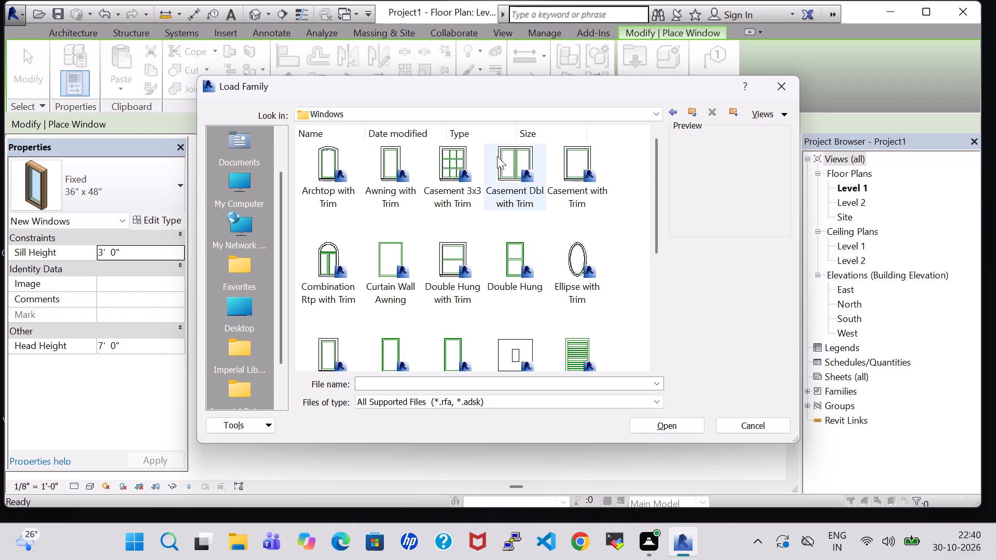
{"action": "left_click", "coordinate": [461, 157]}
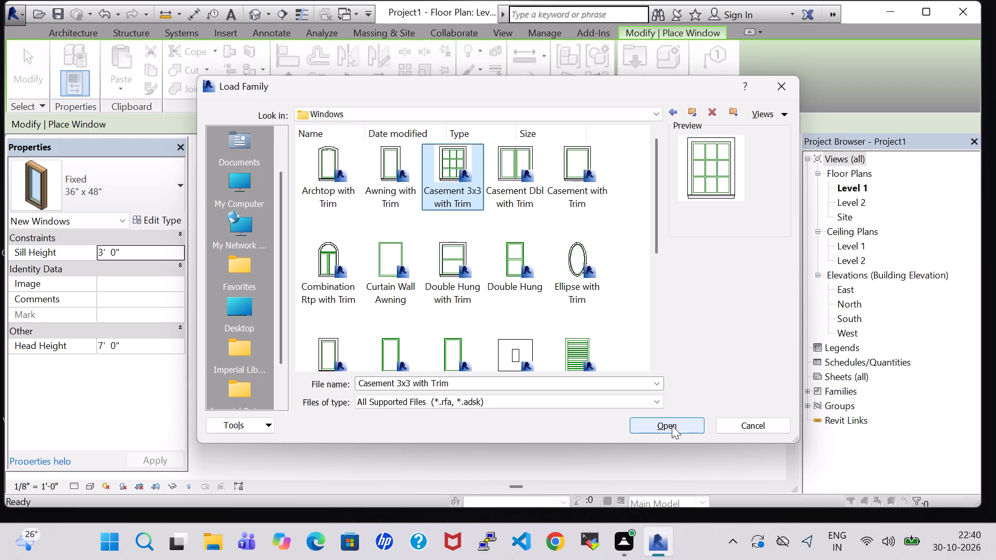
{"action": "left_click", "coordinate": [672, 426]}
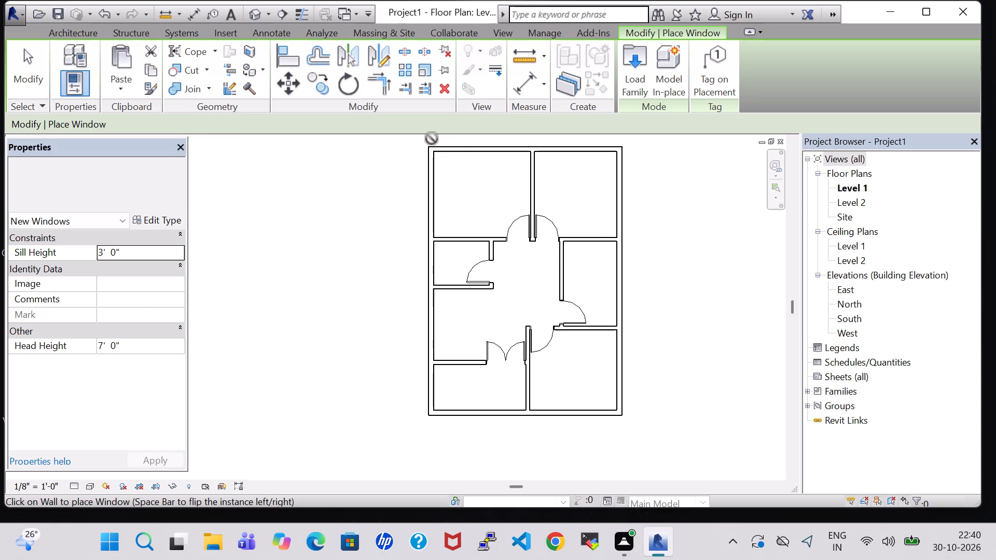
Place 36" x 48" casement windows near the middle of the outer walls of both north rooms, one in each north, west and east wall.
{"action": "scroll", "coordinate": [487, 148], "scroll_direction": "up", "scroll_amount": 6}
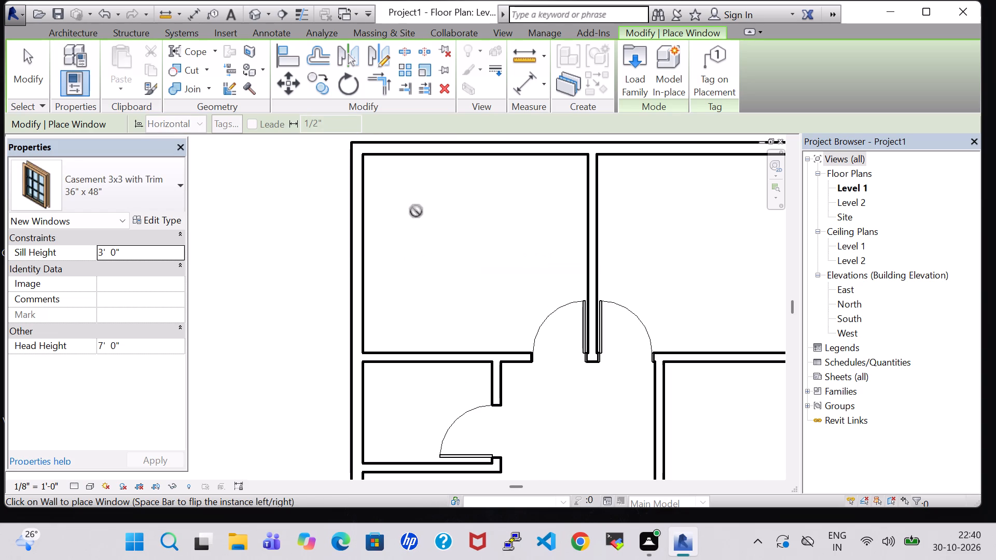
{"action": "left_click", "coordinate": [472, 146]}
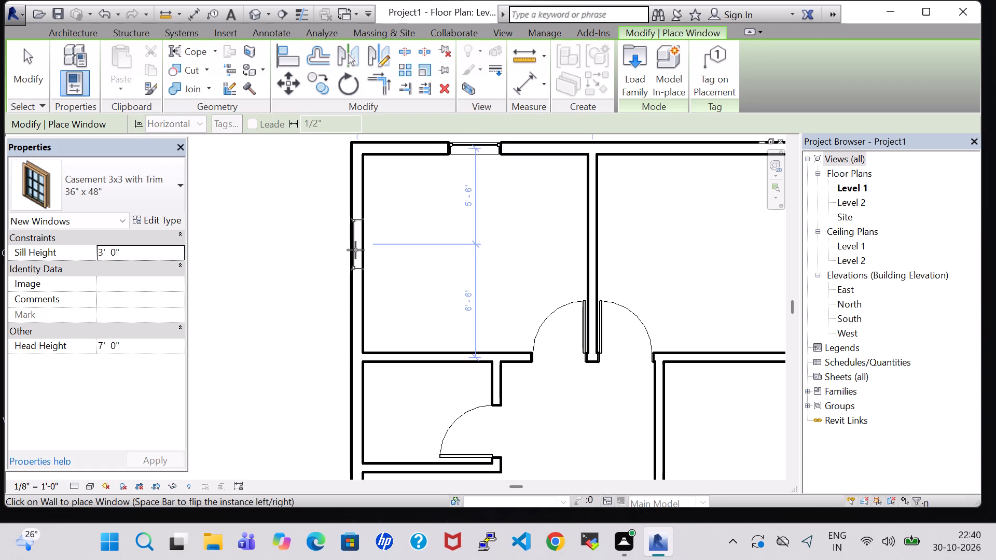
{"action": "left_click", "coordinate": [354, 255]}
{"action": "middle_click_drag", "start_coordinate": [648, 243], "coordinate": [485, 272]}
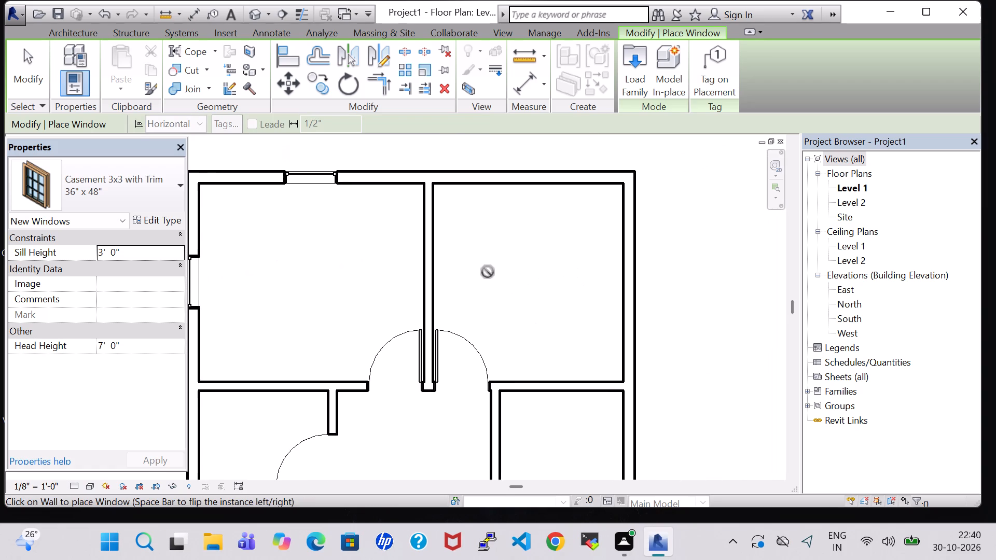
{"action": "left_click", "coordinate": [525, 170]}
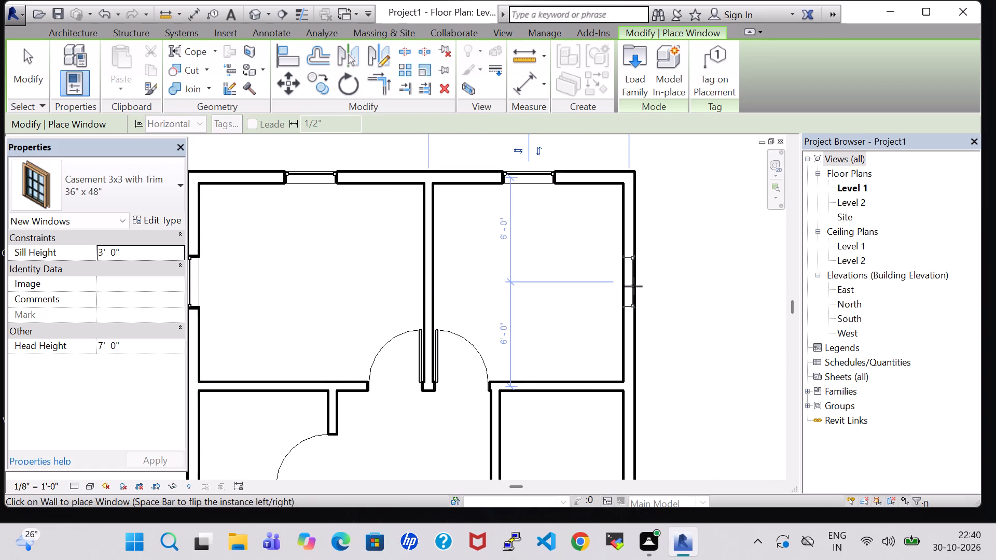
{"action": "left_click", "coordinate": [633, 286]}
Place casement windows in the middle east room's outer wall, about 6' 4" from its north partition, and centred in the southeast room's east and south walls.
{"action": "middle_click_drag", "start_coordinate": [682, 412], "coordinate": [663, 260]}
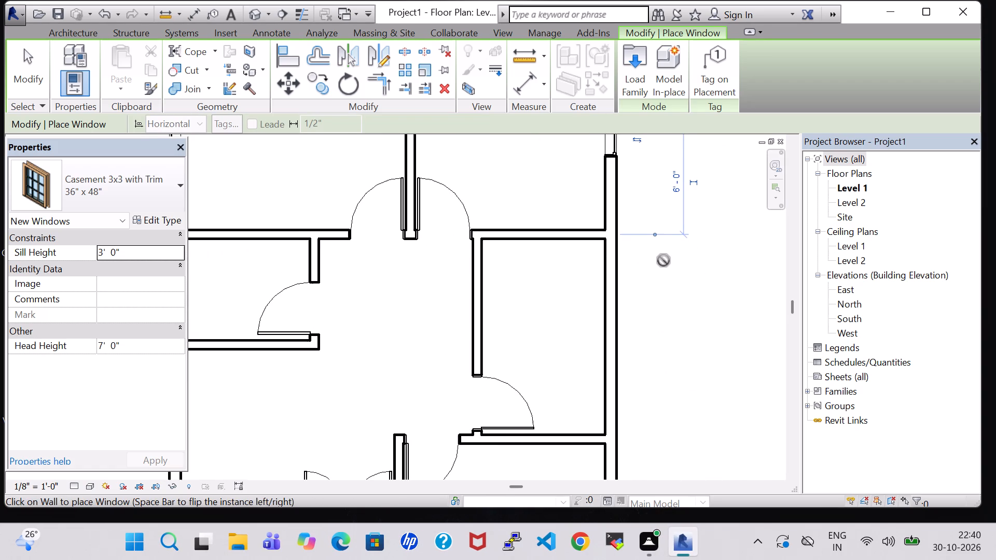
{"action": "scroll", "coordinate": [663, 260], "scroll_direction": "down", "scroll_amount": 1}
{"action": "left_click", "coordinate": [625, 333]}
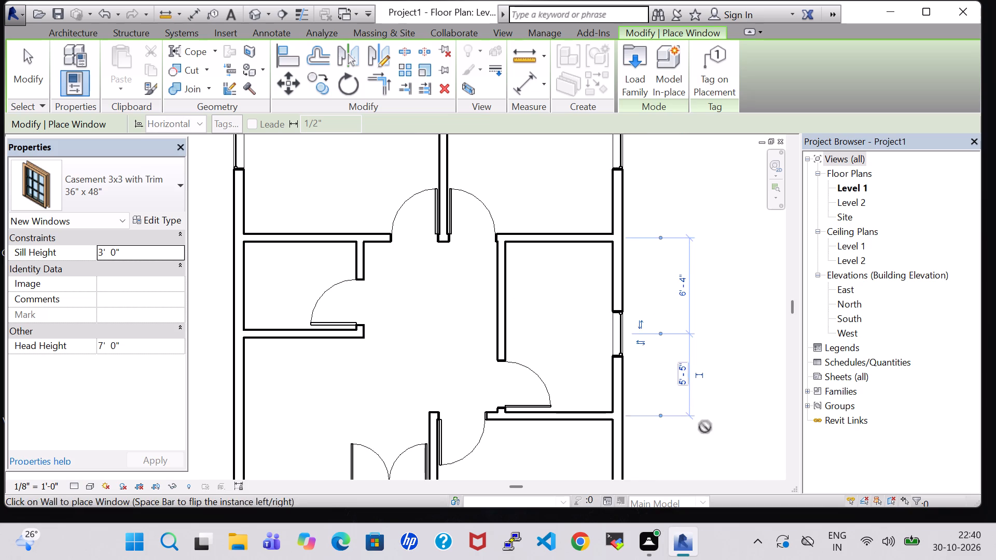
{"action": "middle_click_drag", "start_coordinate": [723, 464], "coordinate": [737, 240]}
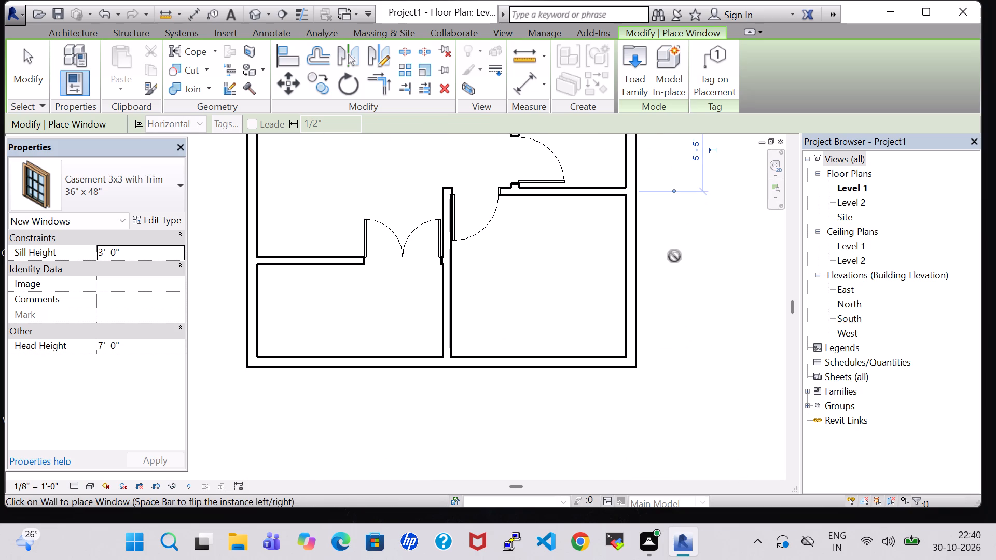
{"action": "left_click", "coordinate": [638, 273]}
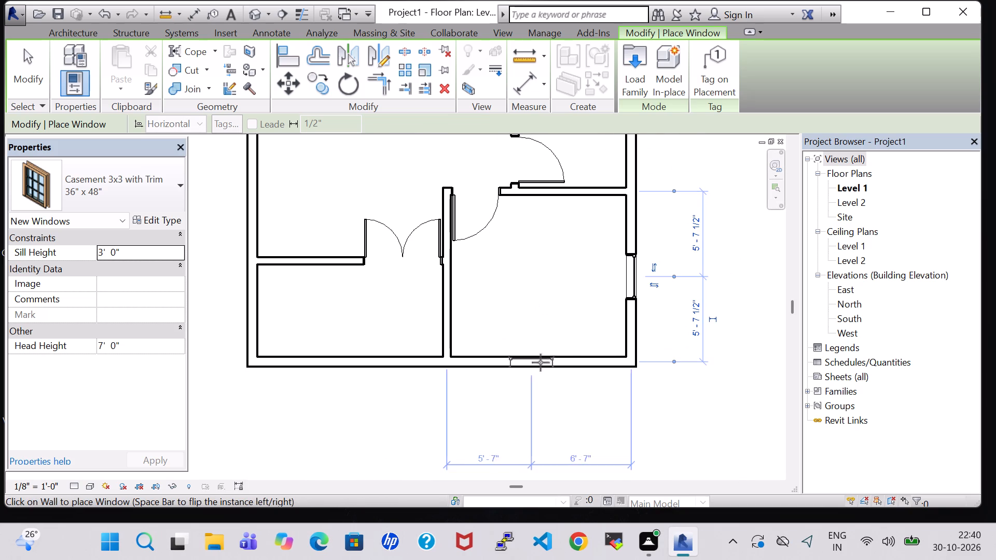
{"action": "left_click", "coordinate": [539, 372]}
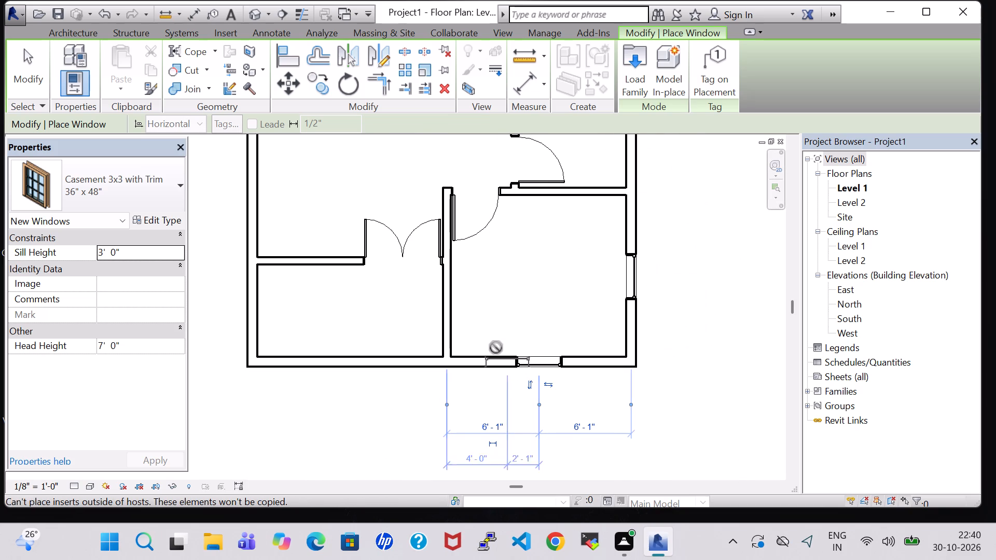
Place casement windows in the southwest room's south wall and in the west wall just north of that room, about 4' 3" below the partition.
{"action": "left_click", "coordinate": [315, 368]}
{"action": "middle_click_drag", "start_coordinate": [312, 293], "coordinate": [445, 377]}
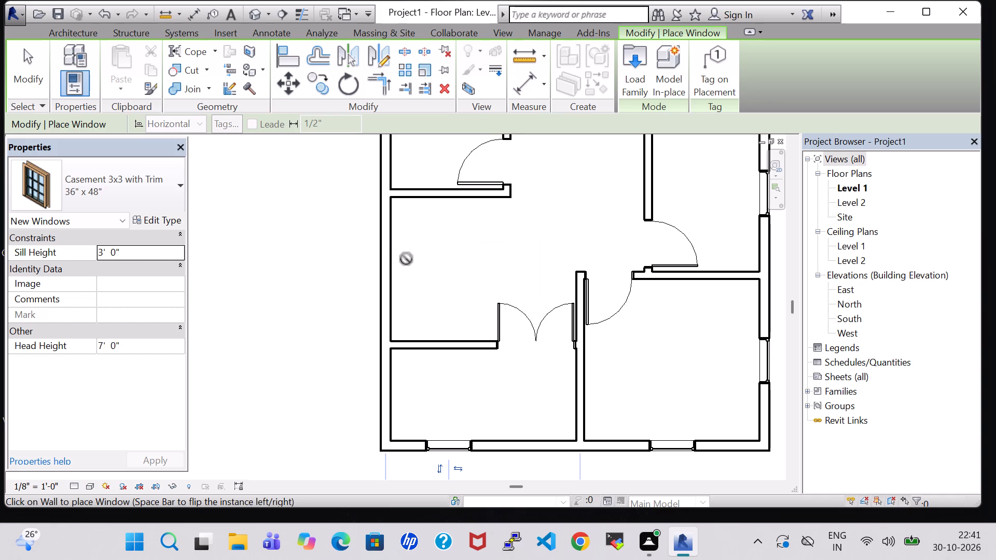
{"action": "left_click", "coordinate": [378, 257]}
{"action": "middle_click_drag", "start_coordinate": [425, 243], "coordinate": [426, 248]}
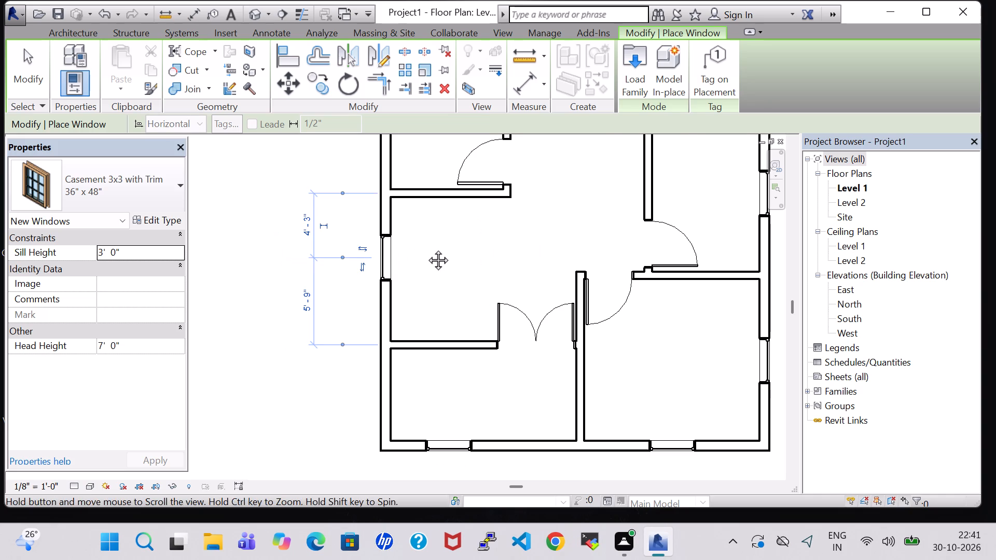
{"action": "middle_click_drag", "start_coordinate": [426, 248], "coordinate": [433, 441]}
{"action": "scroll", "coordinate": [435, 441], "scroll_direction": "down", "scroll_amount": 1}
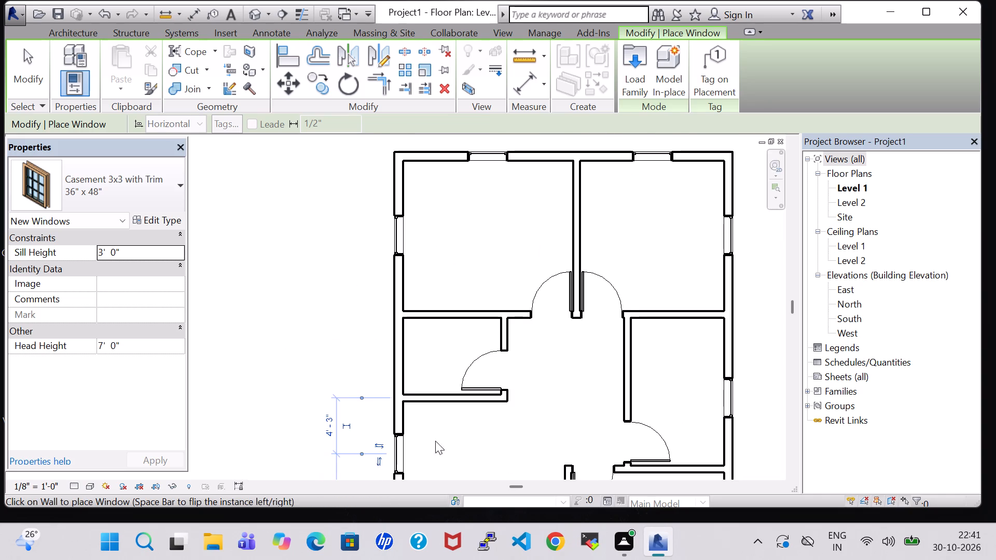
{"action": "key", "text": "Escape"}
{"action": "key", "text": "Escape"}
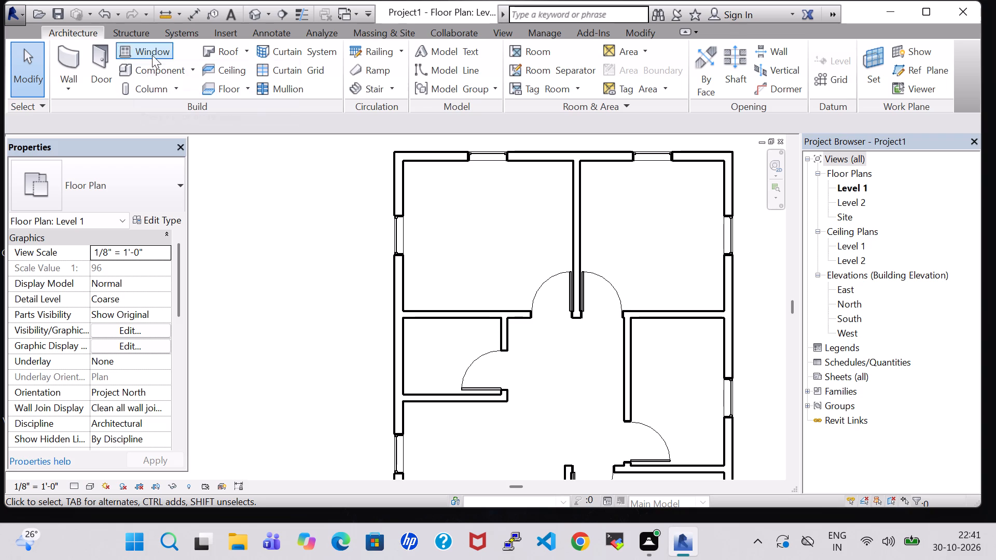
Load the Transom with Trim window family from the Windows library for placement.
{"action": "left_click", "coordinate": [137, 38]}
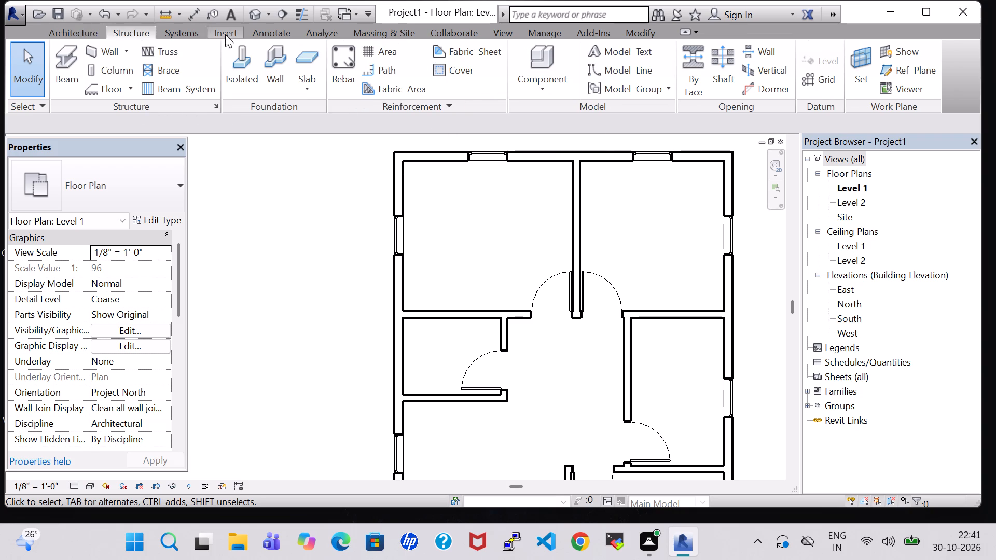
{"action": "left_click", "coordinate": [71, 36]}
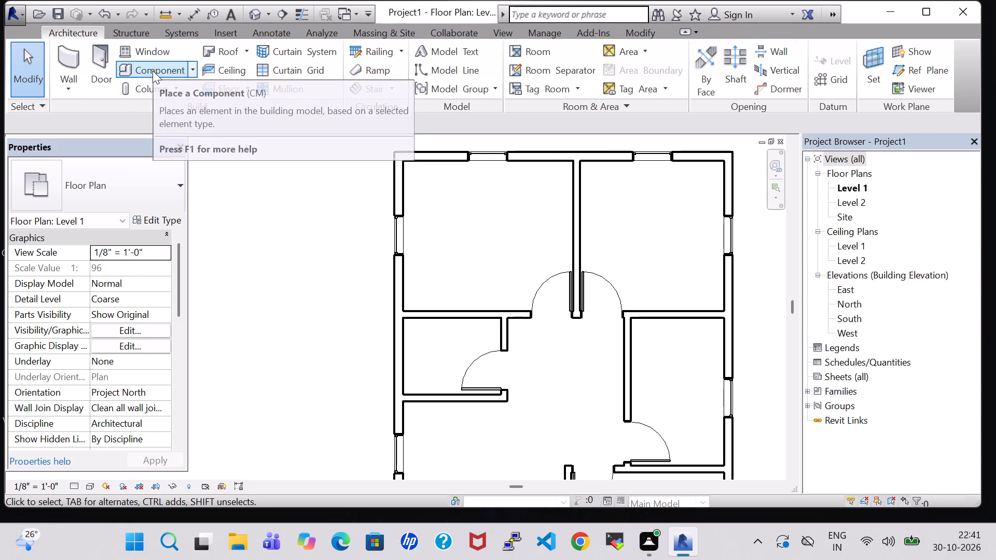
{"action": "left_click", "coordinate": [147, 45]}
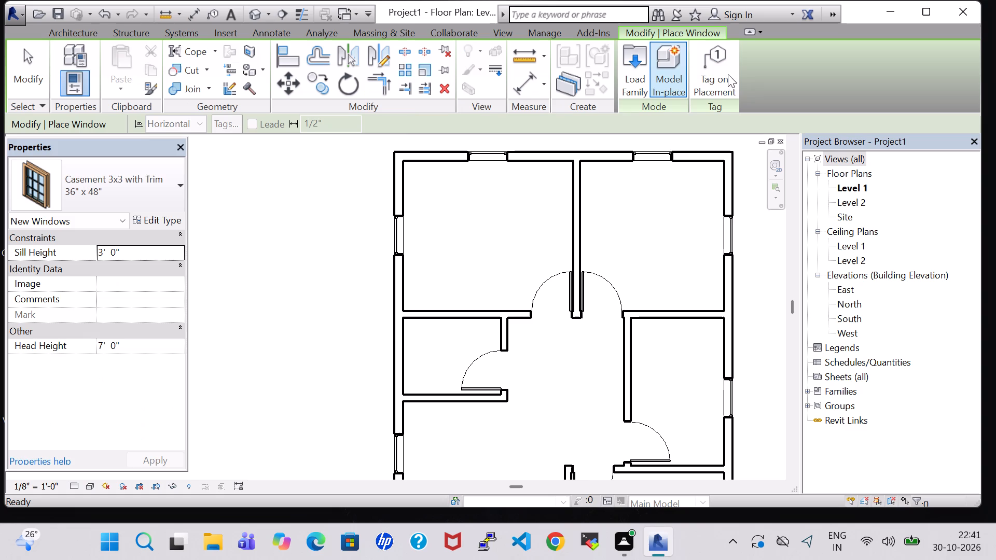
{"action": "left_click", "coordinate": [638, 64]}
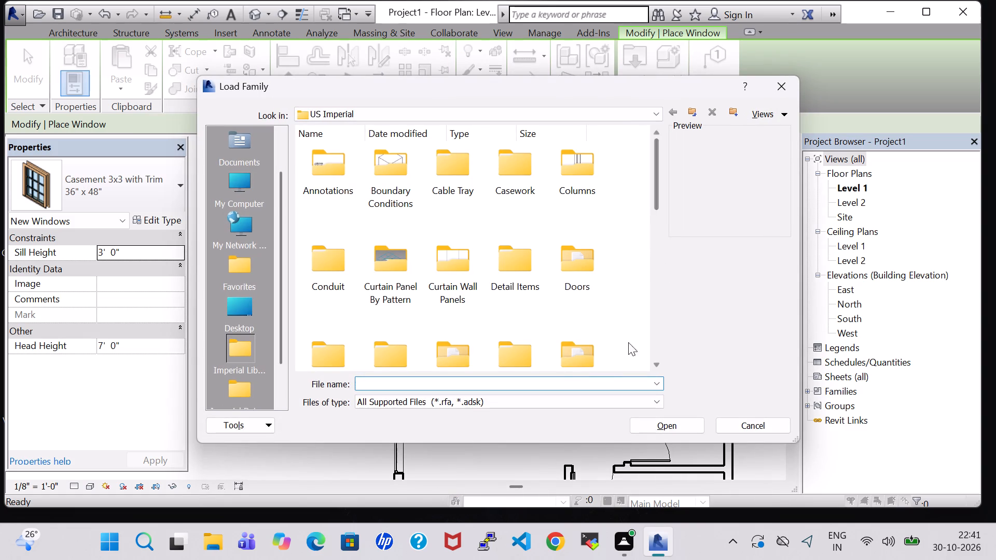
{"action": "left_click", "coordinate": [580, 365]}
{"action": "key", "text": "w"}
{"action": "double_click", "coordinate": [439, 328]}
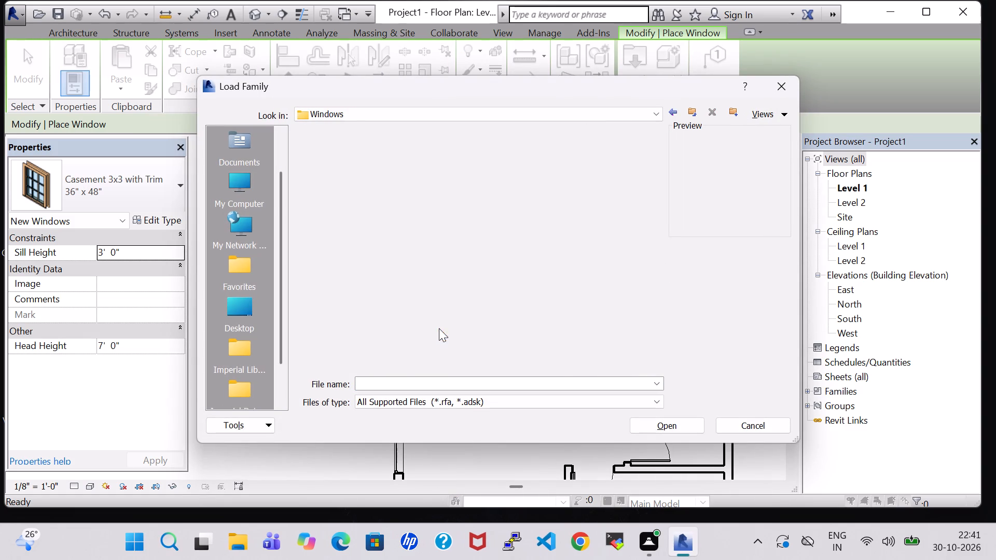
{"action": "scroll", "coordinate": [540, 195], "scroll_direction": "down", "scroll_amount": 3}
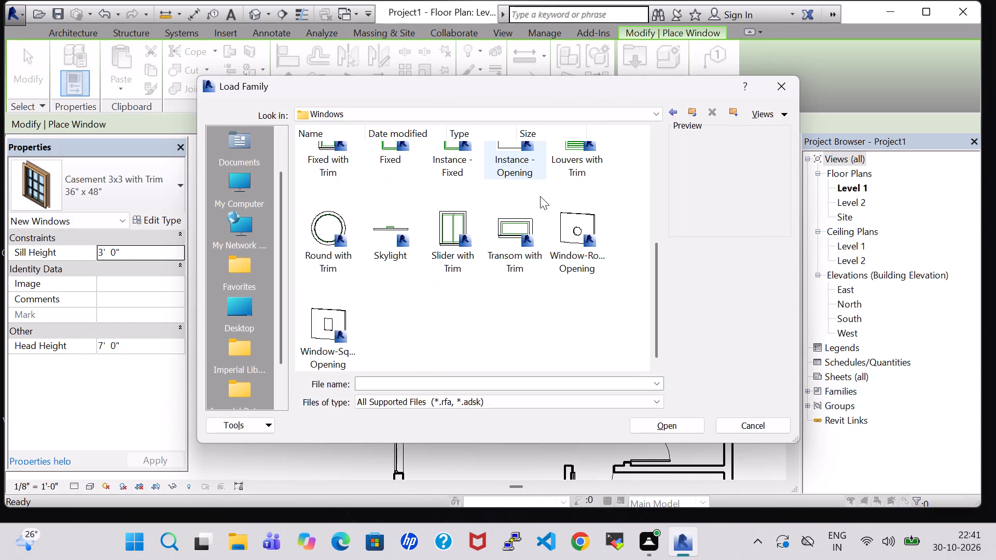
{"action": "left_click", "coordinate": [516, 221]}
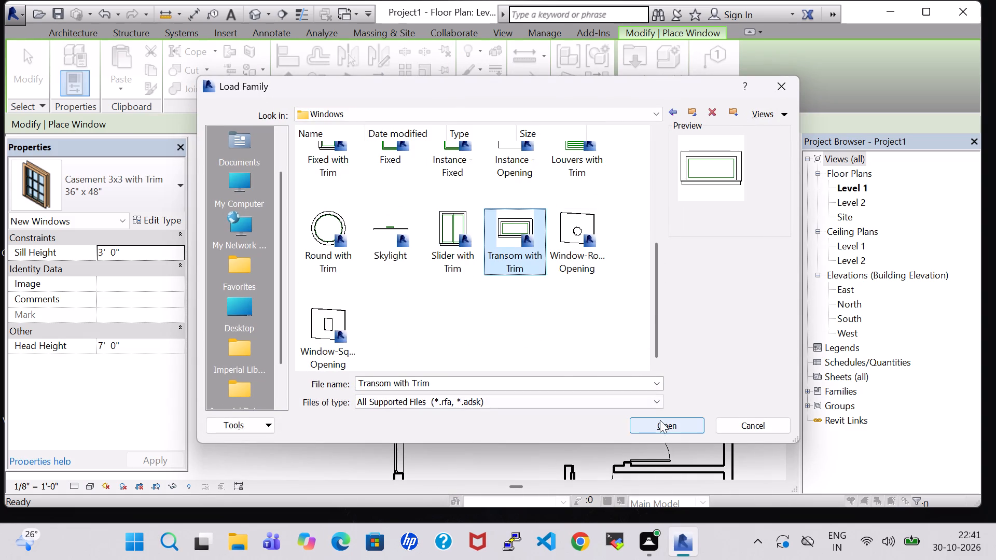
{"action": "left_click", "coordinate": [663, 427]}
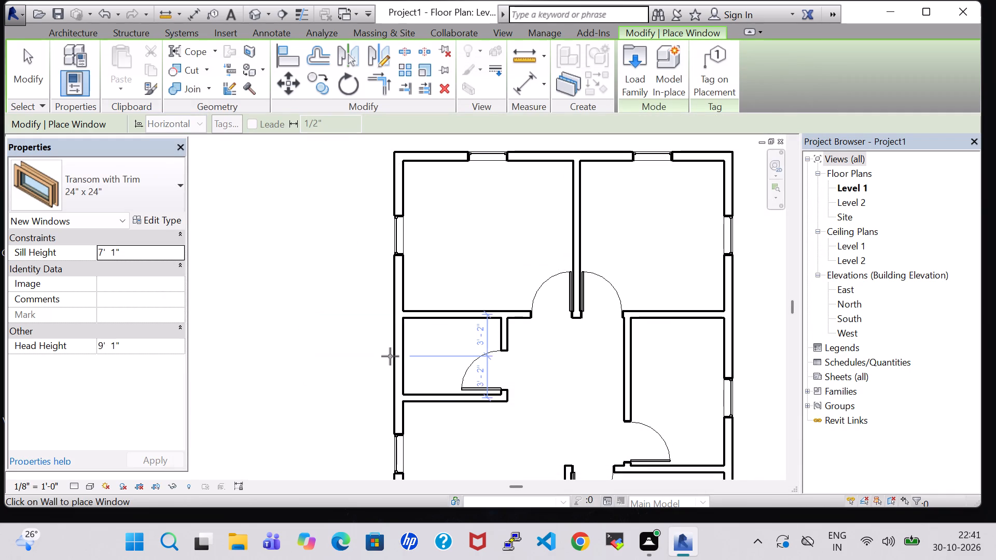
Place a 24" x 24" transom window in the small west room's outer wall, about 2' 11" from its north partition.
{"action": "scroll", "coordinate": [399, 361], "scroll_direction": "up", "scroll_amount": 7}
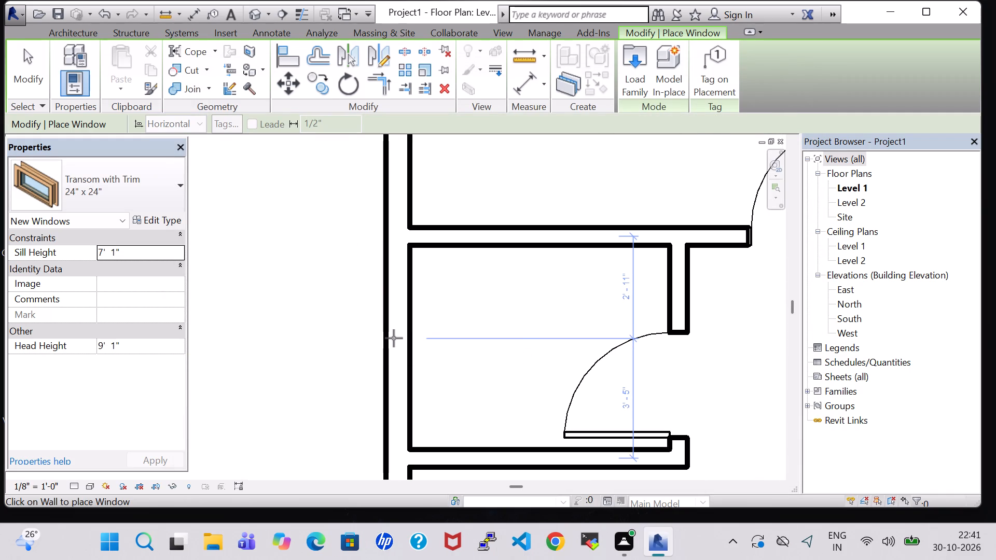
{"action": "left_click", "coordinate": [396, 339]}
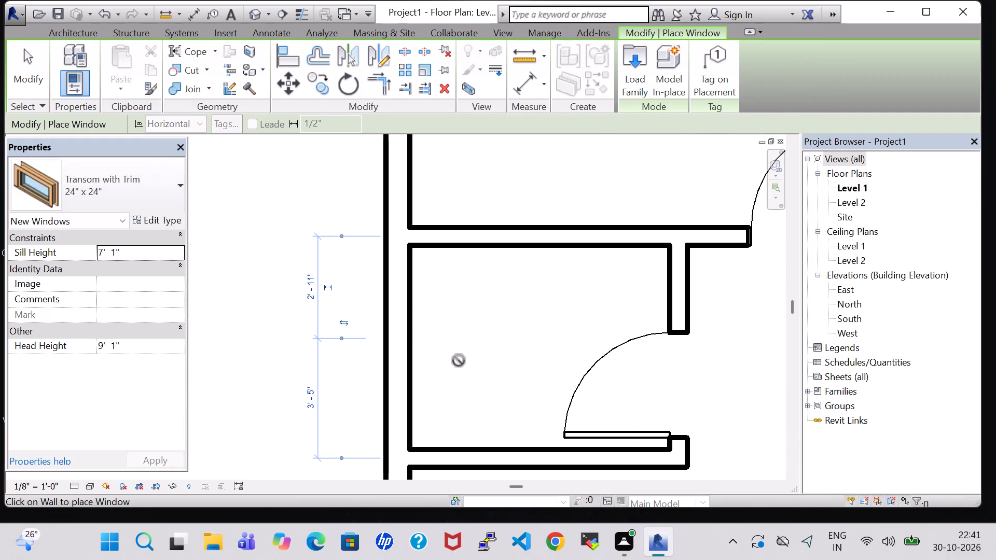
{"action": "key", "text": "Escape"}
{"action": "key", "text": "Escape"}
{"action": "scroll", "coordinate": [459, 360], "scroll_direction": "down", "scroll_amount": 4}
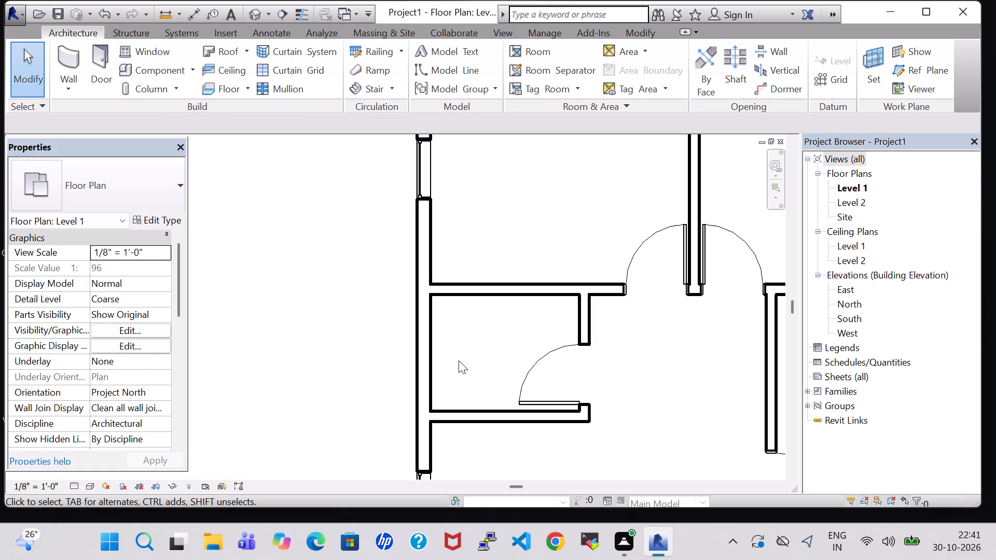
{"action": "key", "text": "Escape"}
Open the default 3D view of the house and apply a visual style with shaded, coloured surfaces.
{"action": "scroll", "coordinate": [562, 187], "scroll_direction": "down", "scroll_amount": 4}
{"action": "middle_click_drag", "start_coordinate": [562, 187], "coordinate": [562, 246]}
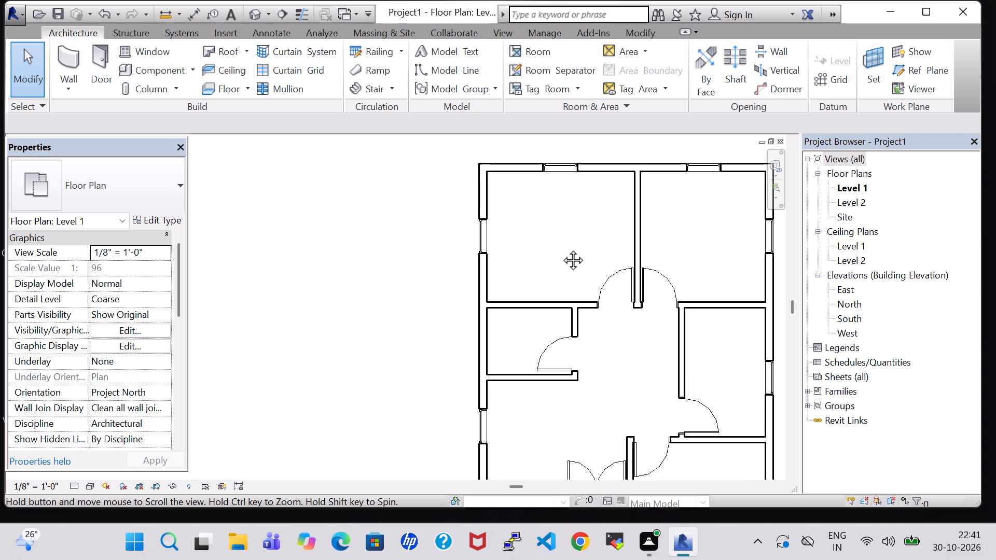
{"action": "scroll", "coordinate": [550, 274], "scroll_direction": "up", "scroll_amount": 2}
{"action": "left_click", "coordinate": [251, 6]}
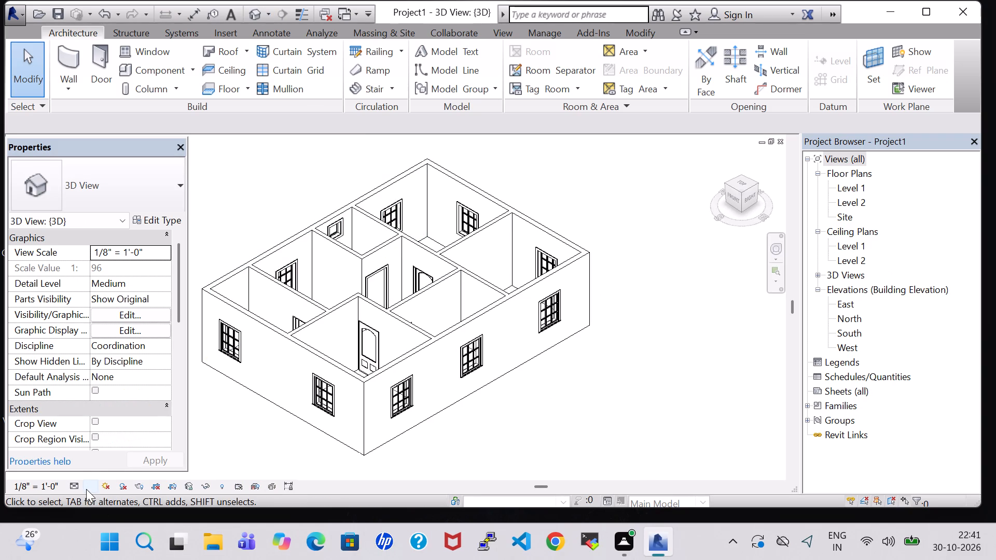
{"action": "left_click", "coordinate": [86, 489]}
{"action": "left_click", "coordinate": [139, 453]}
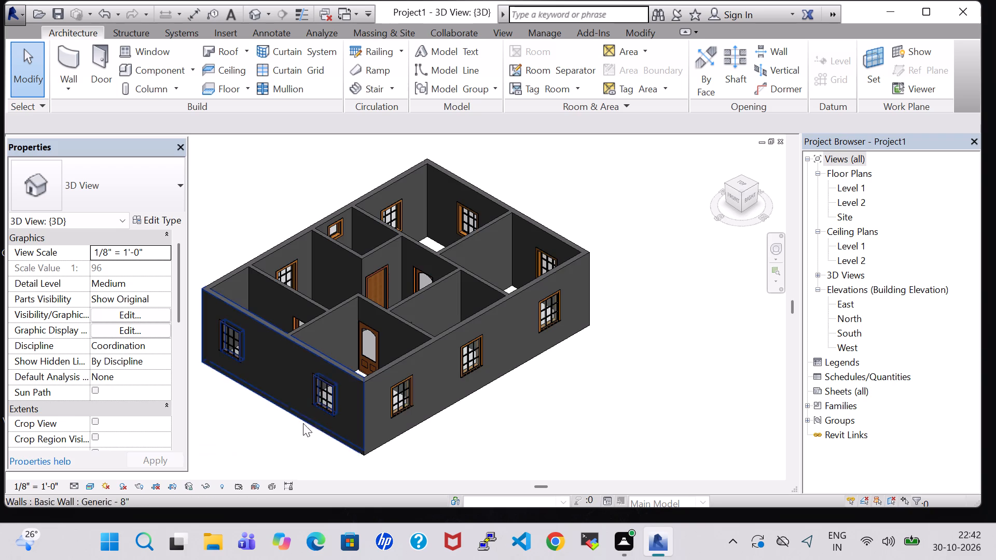
Examine the house in 3D from above and from several sides, checking the rooms, partitions, doors and windows.
{"action": "middle_click_drag", "start_coordinate": [266, 206], "coordinate": [285, 208], "text": "shift"}
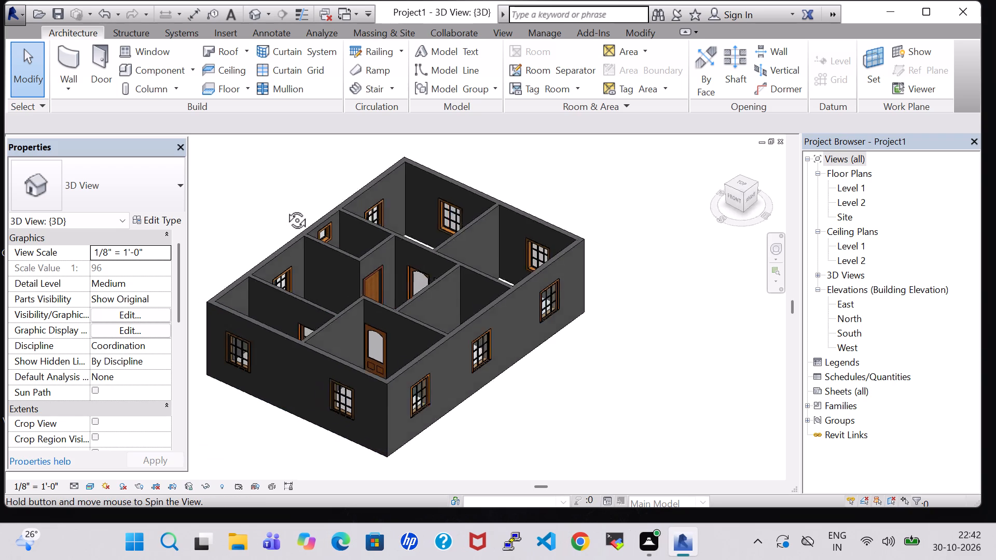
{"action": "middle_click_drag", "start_coordinate": [285, 208], "coordinate": [354, 242], "text": "shift"}
{"action": "scroll", "coordinate": [379, 293], "scroll_direction": "up", "scroll_amount": 4}
{"action": "middle_click_drag", "start_coordinate": [382, 293], "coordinate": [384, 300]}
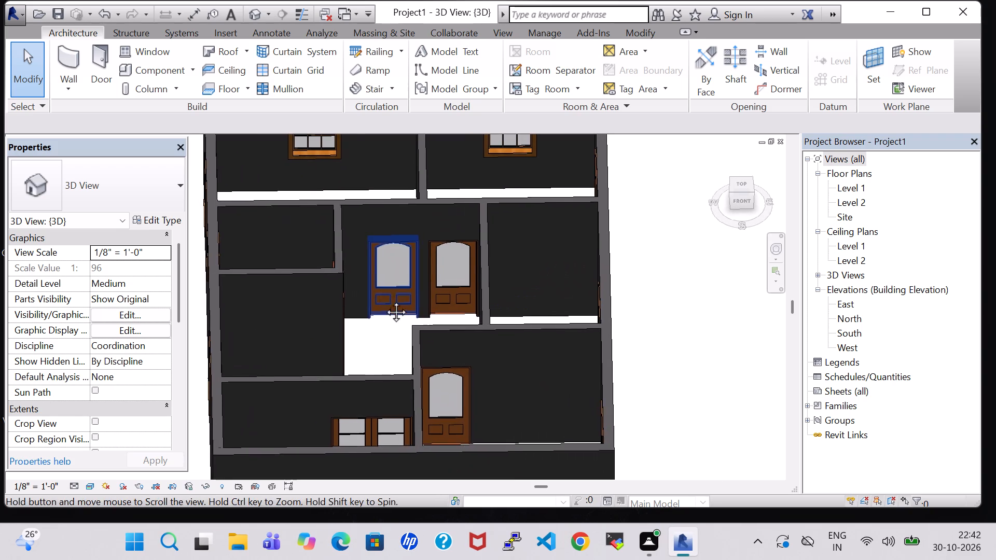
{"action": "middle_click_drag", "start_coordinate": [384, 300], "coordinate": [390, 375]}
{"action": "scroll", "coordinate": [546, 278], "scroll_direction": "down", "scroll_amount": 3}
{"action": "middle_click_drag", "start_coordinate": [601, 239], "coordinate": [602, 362], "text": "shift"}
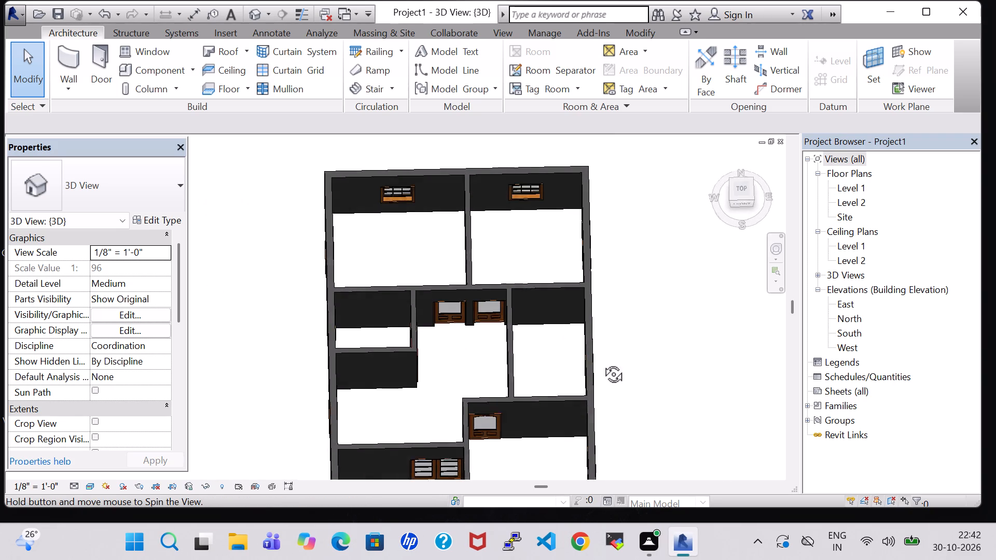
{"action": "middle_click_drag", "start_coordinate": [602, 362], "coordinate": [602, 366], "text": "shift"}
{"action": "scroll", "coordinate": [602, 360], "scroll_direction": "down", "scroll_amount": 2}
{"action": "scroll", "coordinate": [630, 359], "scroll_direction": "up", "scroll_amount": 3}
{"action": "middle_click_drag", "start_coordinate": [630, 359], "coordinate": [644, 309]}
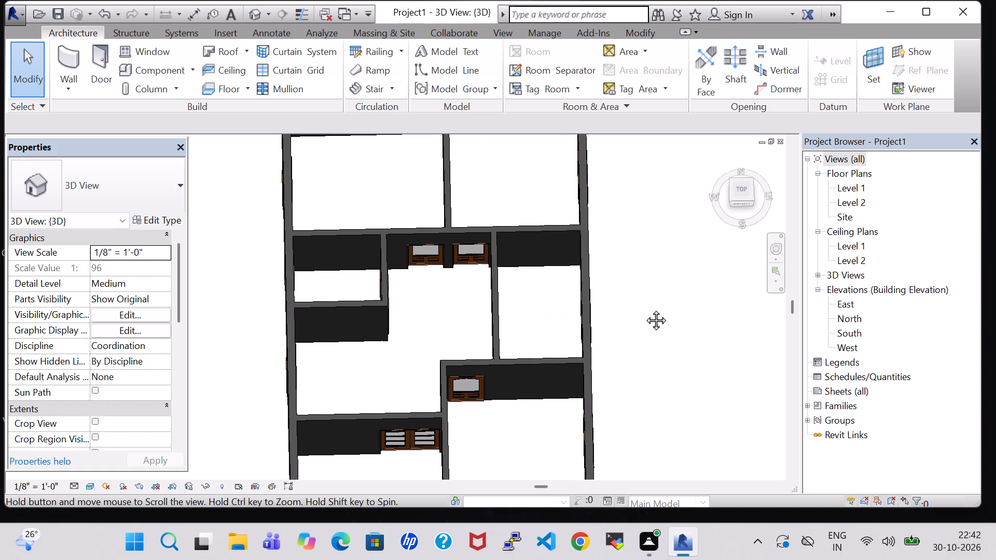
{"action": "middle_click_drag", "start_coordinate": [644, 309], "coordinate": [645, 307]}
{"action": "scroll", "coordinate": [645, 307], "scroll_direction": "down", "scroll_amount": 3}
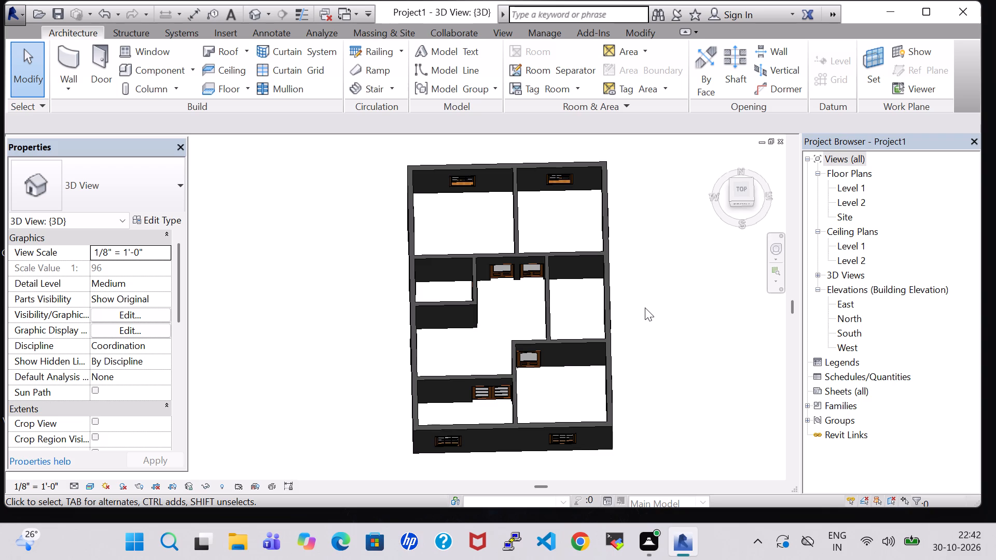
{"action": "middle_click_drag", "start_coordinate": [637, 310], "coordinate": [634, 207], "text": "shift"}
{"action": "scroll", "coordinate": [600, 244], "scroll_direction": "up", "scroll_amount": 4}
{"action": "middle_click_drag", "start_coordinate": [630, 328], "coordinate": [652, 281], "text": "shift"}
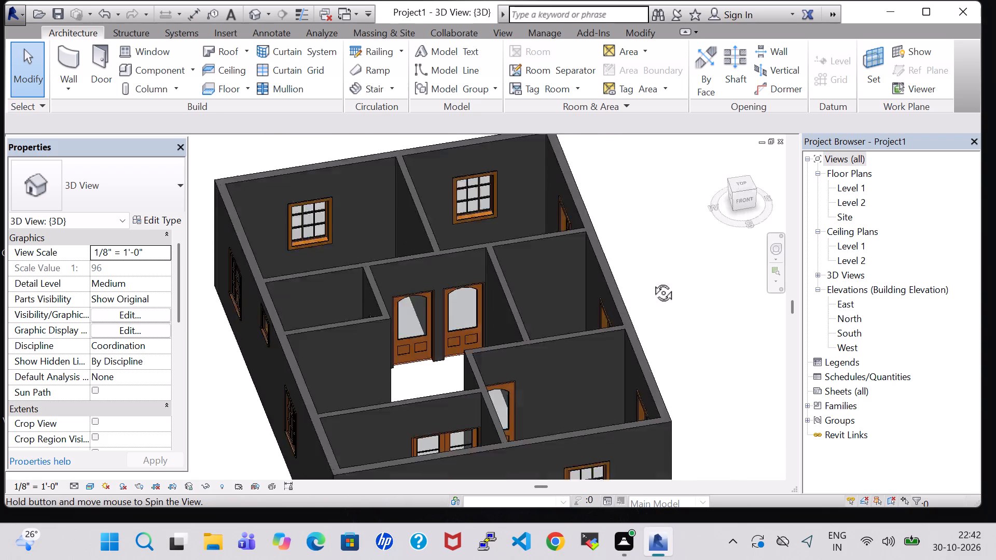
{"action": "middle_click_drag", "start_coordinate": [652, 281], "coordinate": [599, 275], "text": "shift"}
Return to the Level 1 floor plan and examine the whole room layout.
{"action": "double_click", "coordinate": [850, 187]}
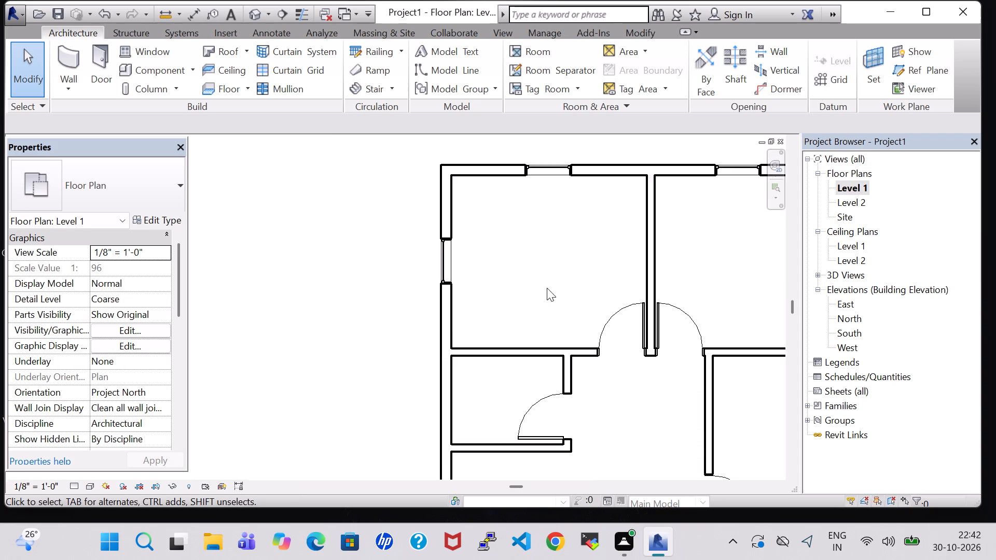
{"action": "scroll", "coordinate": [547, 290], "scroll_direction": "down", "scroll_amount": 7}
{"action": "middle_click_drag", "start_coordinate": [562, 361], "coordinate": [553, 296]}
{"action": "scroll", "coordinate": [552, 295], "scroll_direction": "up", "scroll_amount": 1}
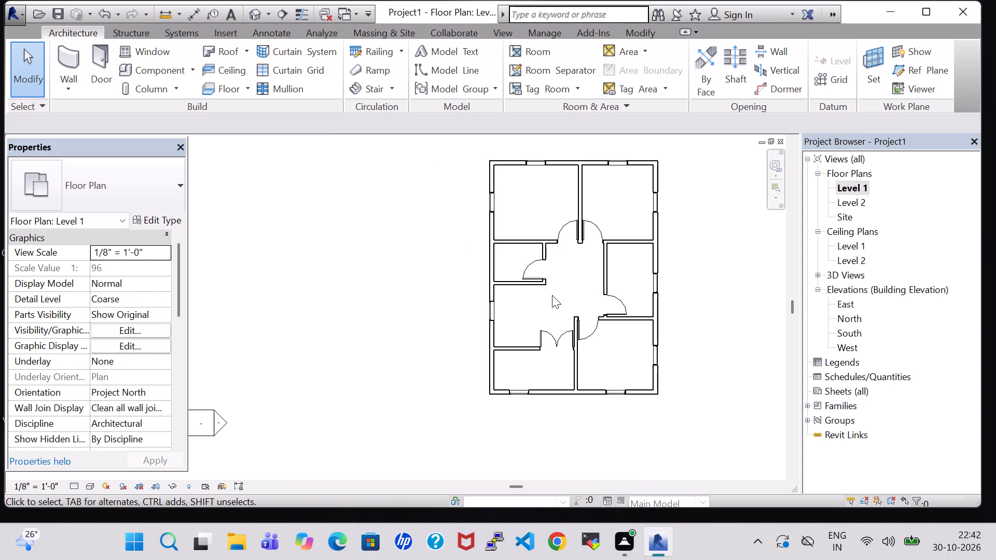
{"action": "scroll", "coordinate": [552, 295], "scroll_direction": "up", "scroll_amount": 2}
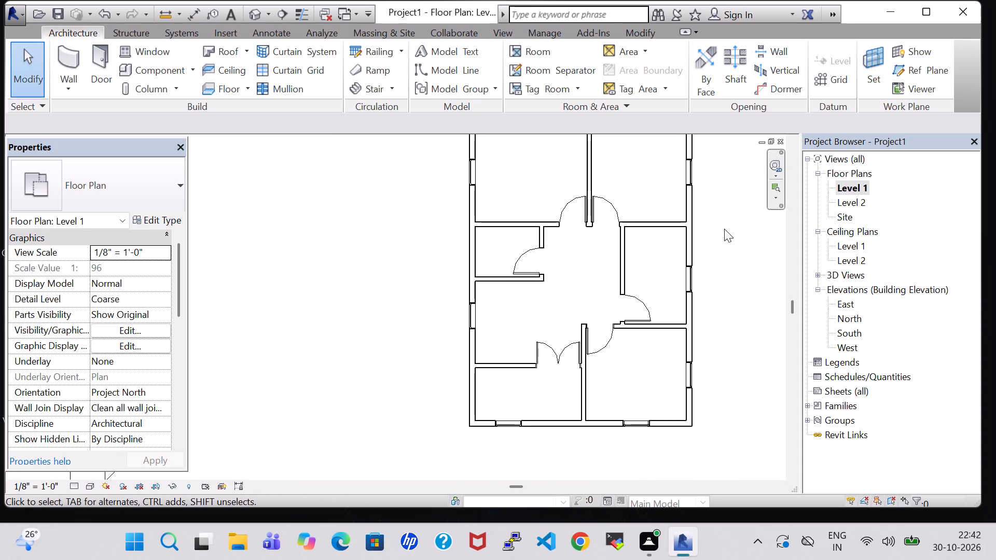
{"action": "middle_click", "coordinate": [724, 229]}
{"action": "middle_click_drag", "start_coordinate": [724, 229], "coordinate": [653, 265]}
{"action": "scroll", "coordinate": [281, 261], "scroll_direction": "up", "scroll_amount": 8}
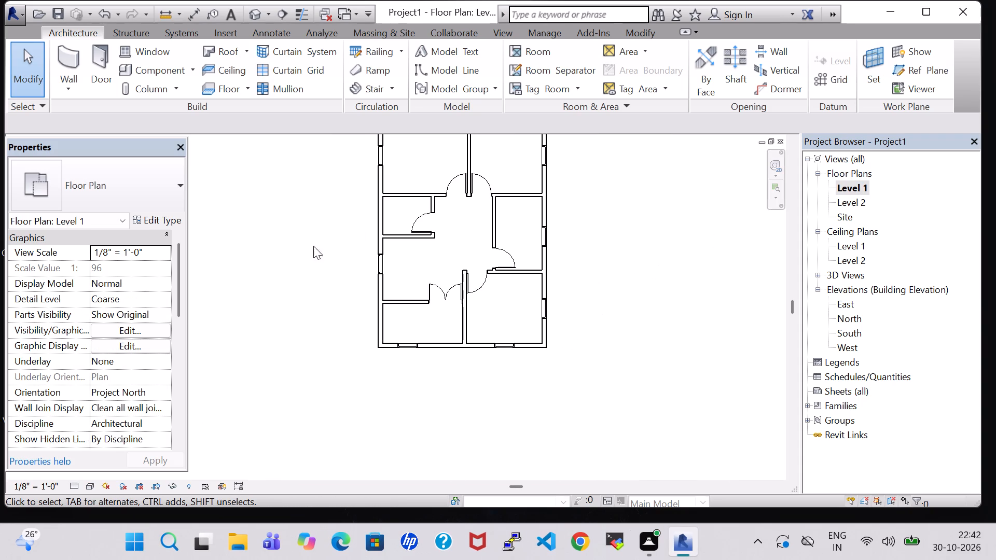
{"action": "middle_click_drag", "start_coordinate": [338, 234], "coordinate": [338, 295]}
{"action": "middle_click_drag", "start_coordinate": [563, 288], "coordinate": [564, 288]}
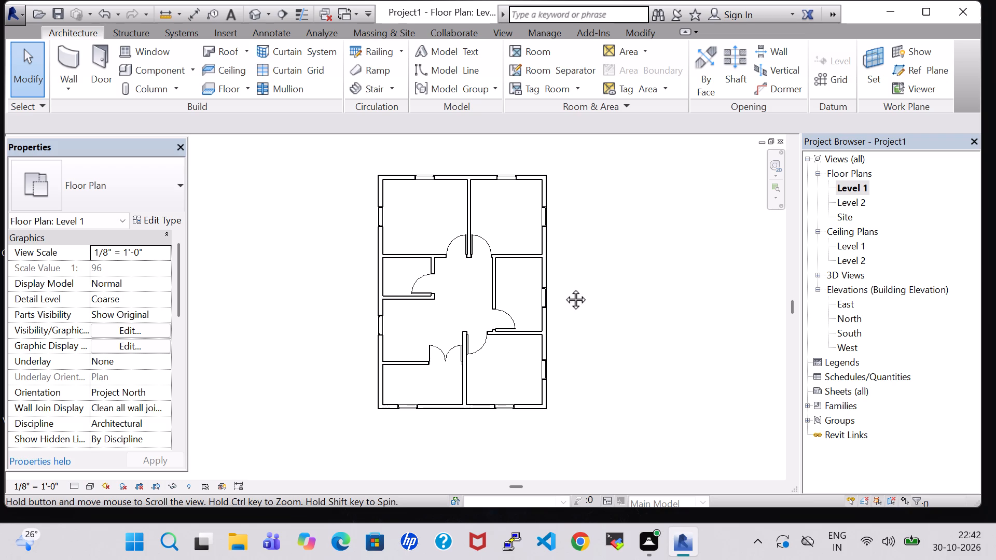
{"action": "middle_click_drag", "start_coordinate": [564, 288], "coordinate": [609, 277]}
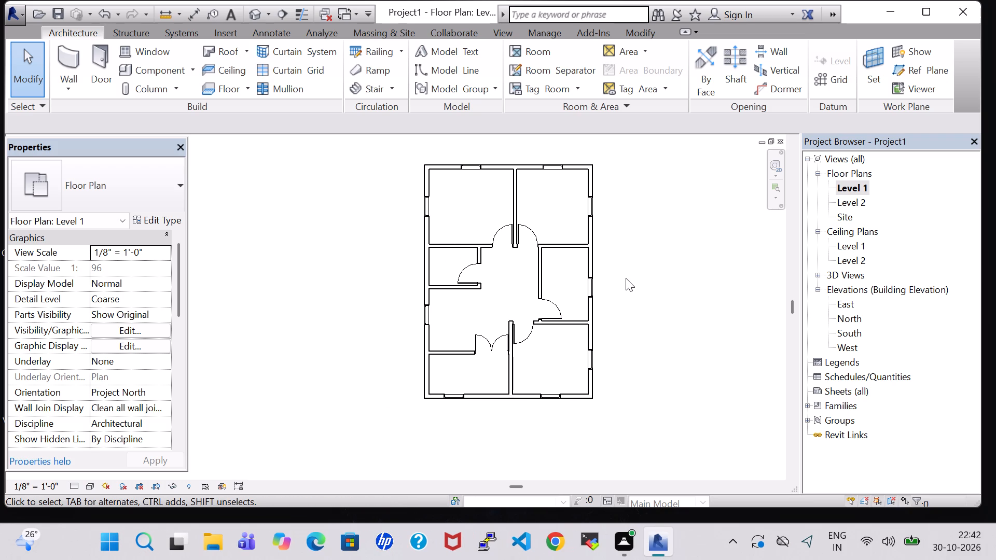
{"action": "scroll", "coordinate": [630, 278], "scroll_direction": "up", "scroll_amount": 2}
{"action": "middle_click_drag", "start_coordinate": [630, 278], "coordinate": [639, 303]}
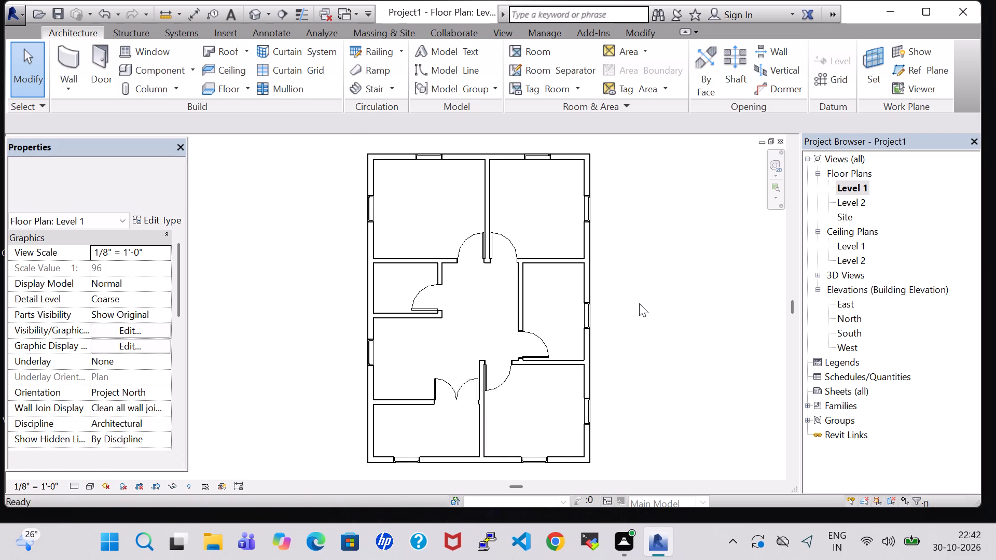
{"action": "scroll", "coordinate": [639, 303], "scroll_direction": "down", "scroll_amount": 2}
{"action": "middle_click_drag", "start_coordinate": [639, 303], "coordinate": [630, 276]}
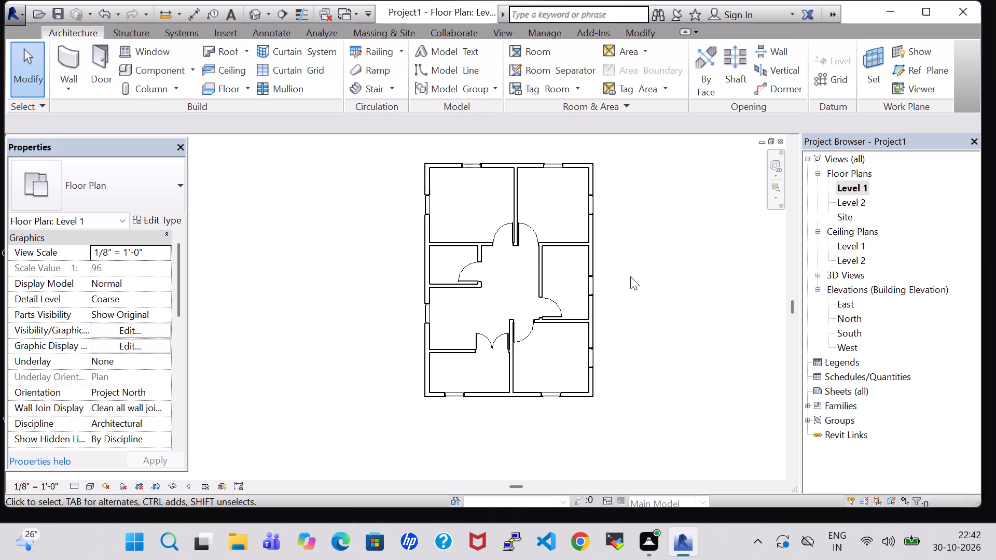
Load the Bed-Shaker family from the Furniture library's Beds folder as a component for placement.
{"action": "left_click", "coordinate": [157, 65]}
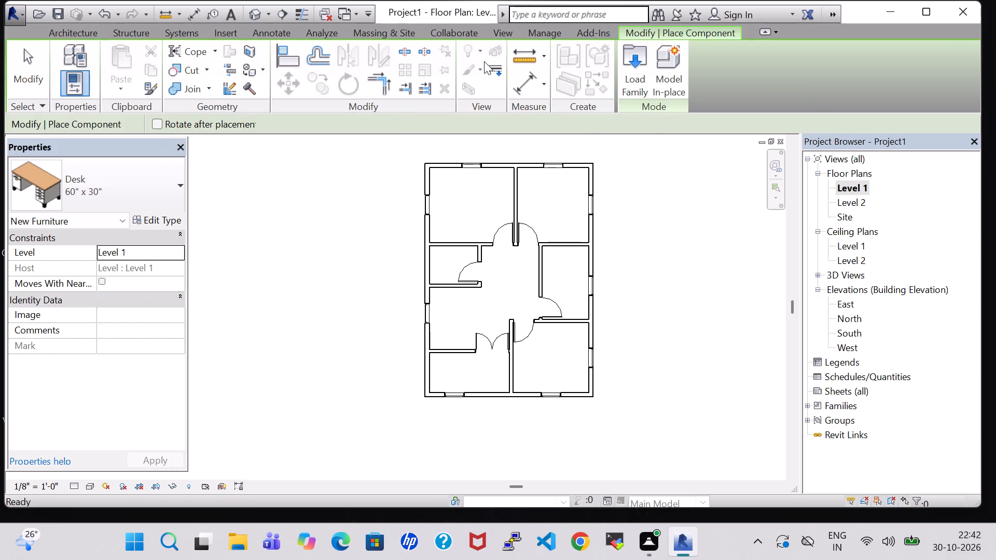
{"action": "left_click", "coordinate": [634, 68]}
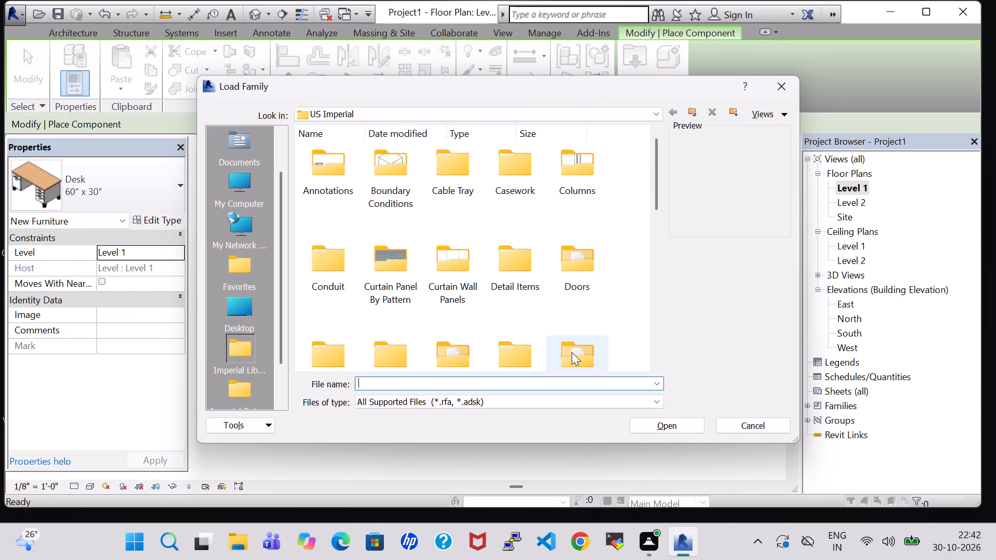
{"action": "double_click", "coordinate": [572, 352]}
{"action": "double_click", "coordinate": [335, 168]}
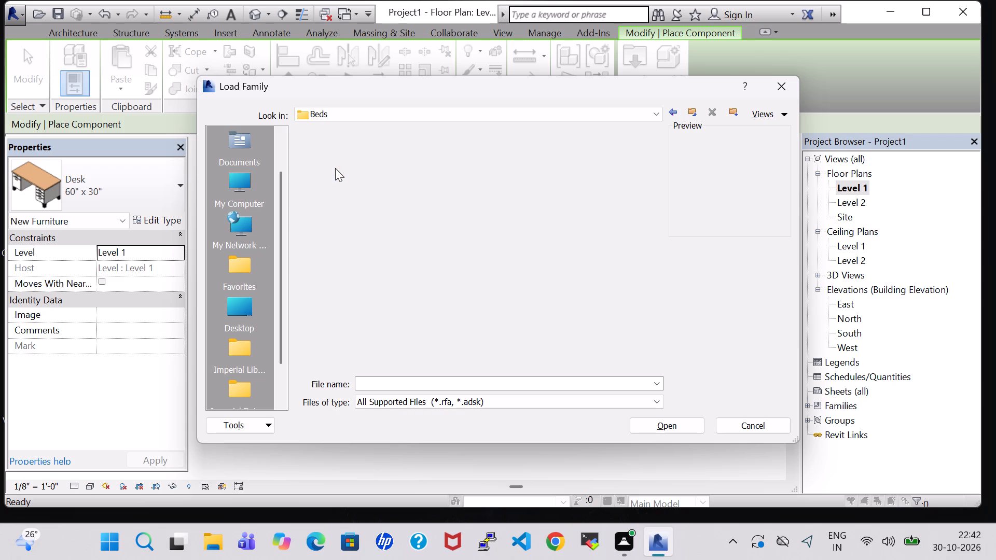
{"action": "left_click", "coordinate": [502, 157]}
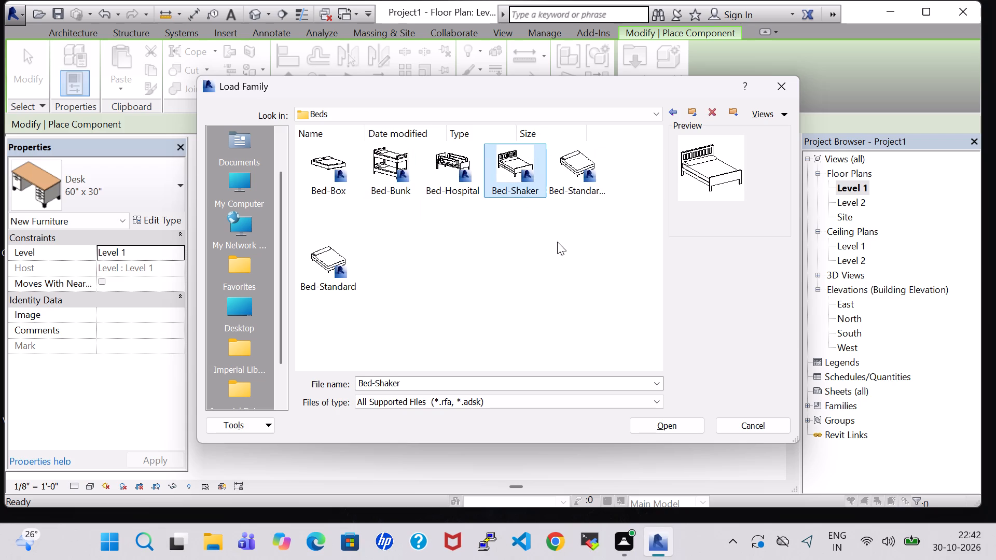
{"action": "left_click", "coordinate": [673, 426]}
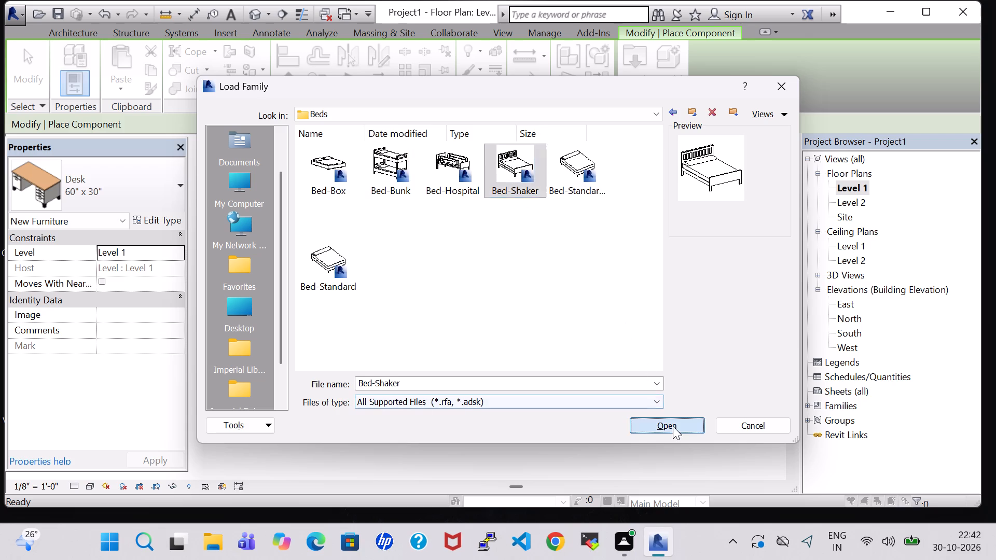
Place a Double 56" x 78" bed in the northwest room, head about 11" from the north wall and side about 4' 5" from the east partition.
{"action": "scroll", "coordinate": [459, 197], "scroll_direction": "up", "scroll_amount": 3}
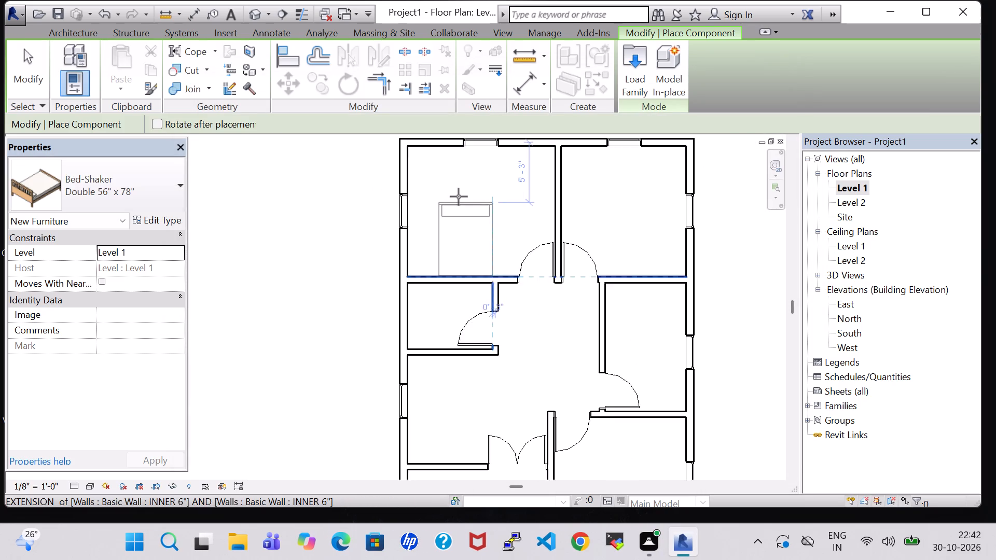
{"action": "scroll", "coordinate": [459, 197], "scroll_direction": "up", "scroll_amount": 4}
{"action": "middle_click_drag", "start_coordinate": [474, 169], "coordinate": [472, 249]}
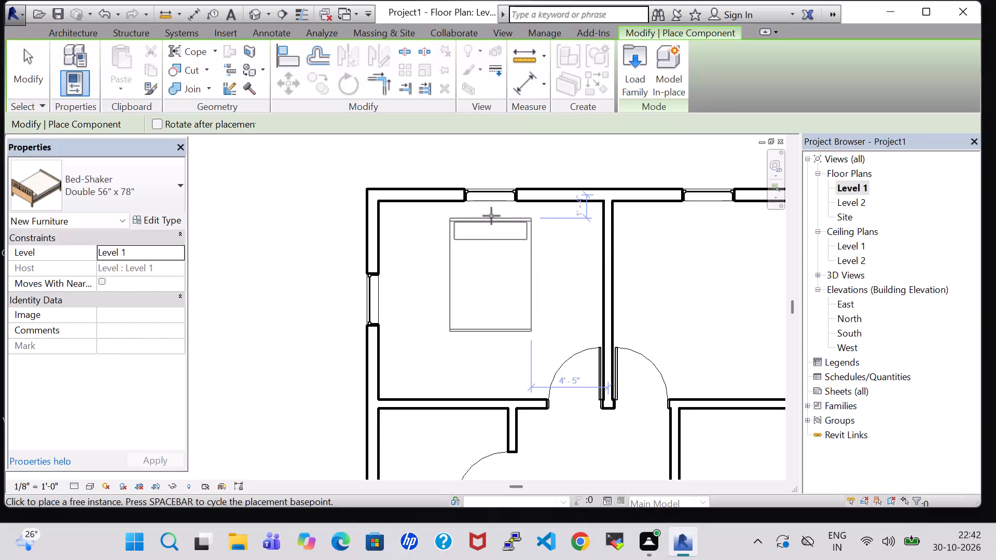
{"action": "left_click", "coordinate": [491, 211]}
{"action": "key", "text": "Escape"}
{"action": "key", "text": "Escape"}
Change the northwest room's bed to the 62" wide Queen type.
{"action": "left_click", "coordinate": [490, 225]}
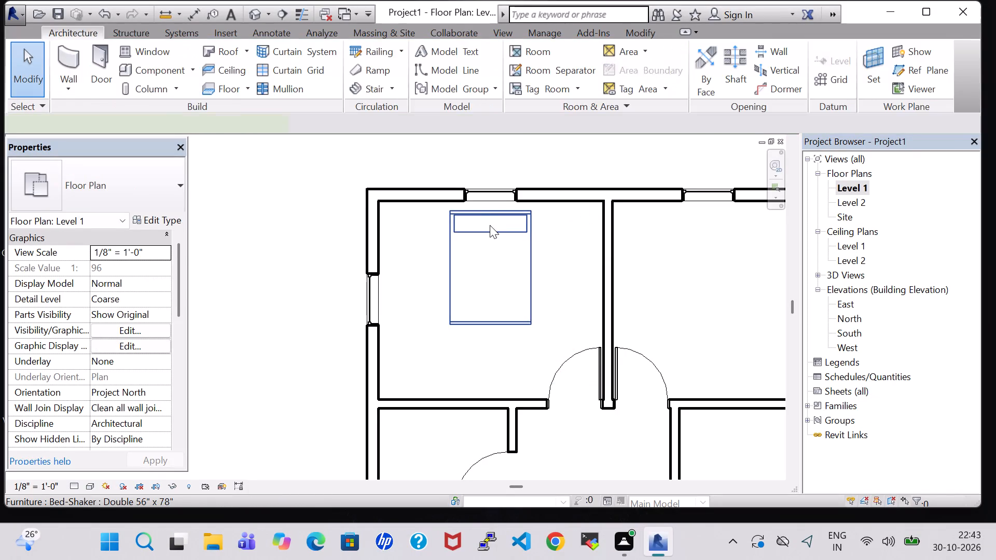
{"action": "left_click", "coordinate": [114, 191]}
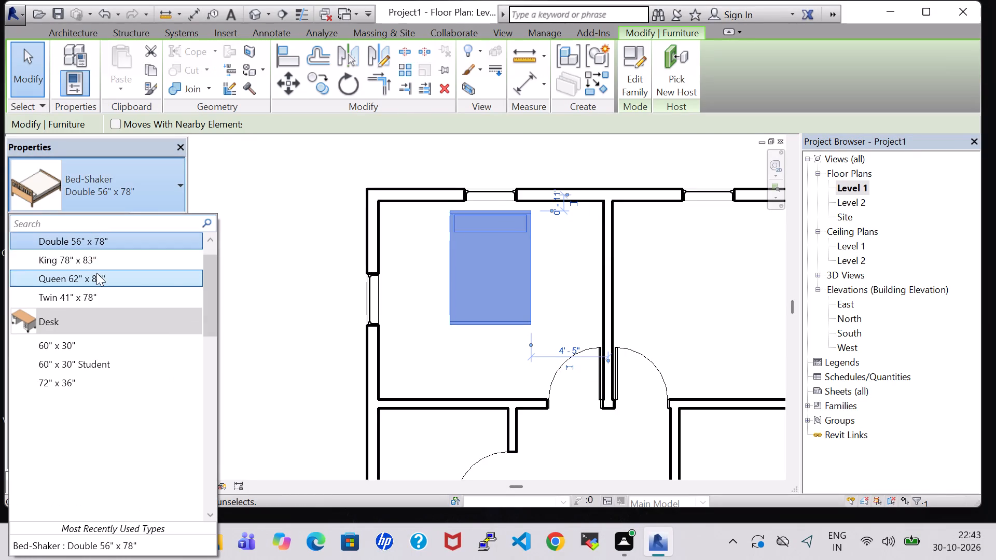
{"action": "left_click", "coordinate": [96, 273]}
{"action": "left_click", "coordinate": [553, 281]}
Load the Table-Coffee family from the Furniture library's Tables folder as a component for placement.
{"action": "scroll", "coordinate": [553, 281], "scroll_direction": "down", "scroll_amount": 3}
{"action": "left_click", "coordinate": [141, 81]}
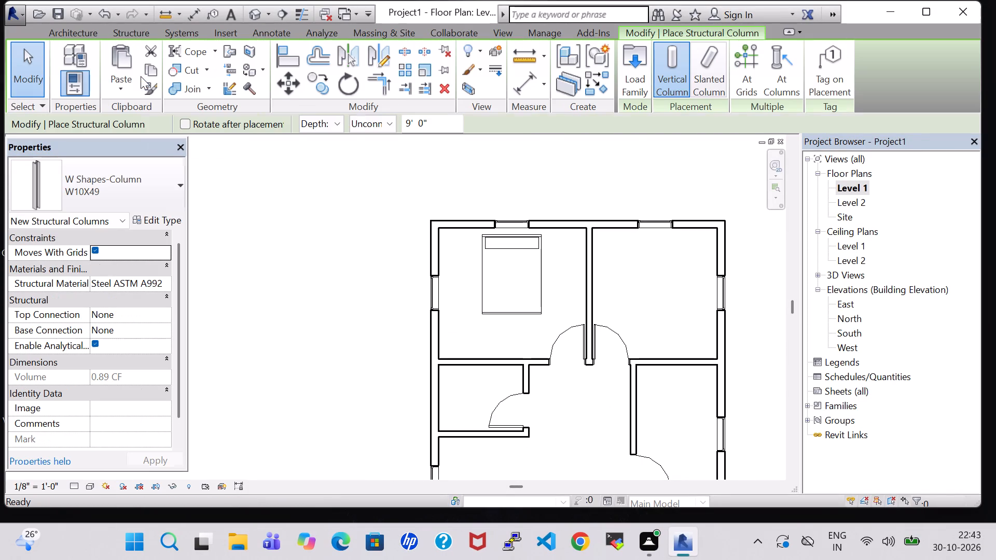
{"action": "left_click", "coordinate": [82, 30]}
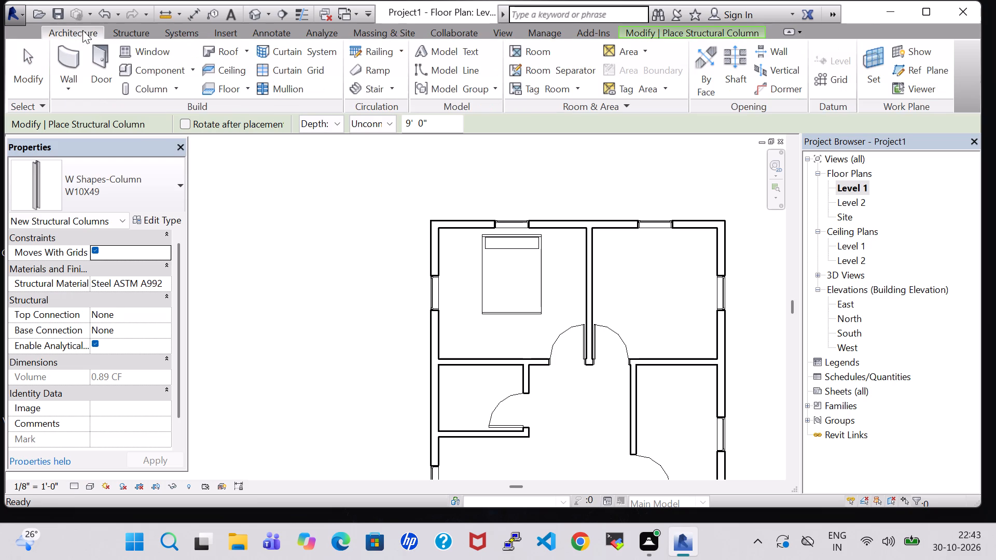
{"action": "left_click", "coordinate": [148, 74]}
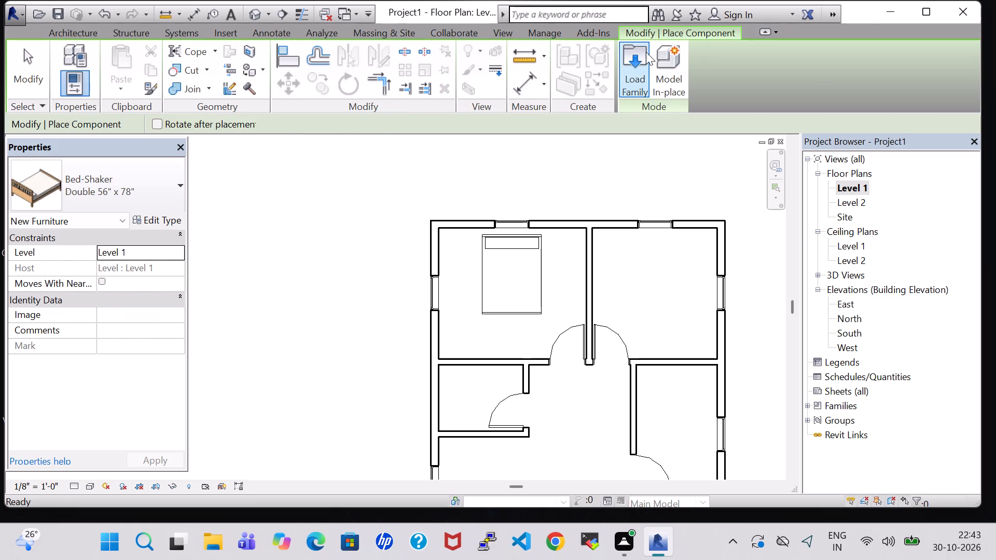
{"action": "left_click", "coordinate": [634, 68]}
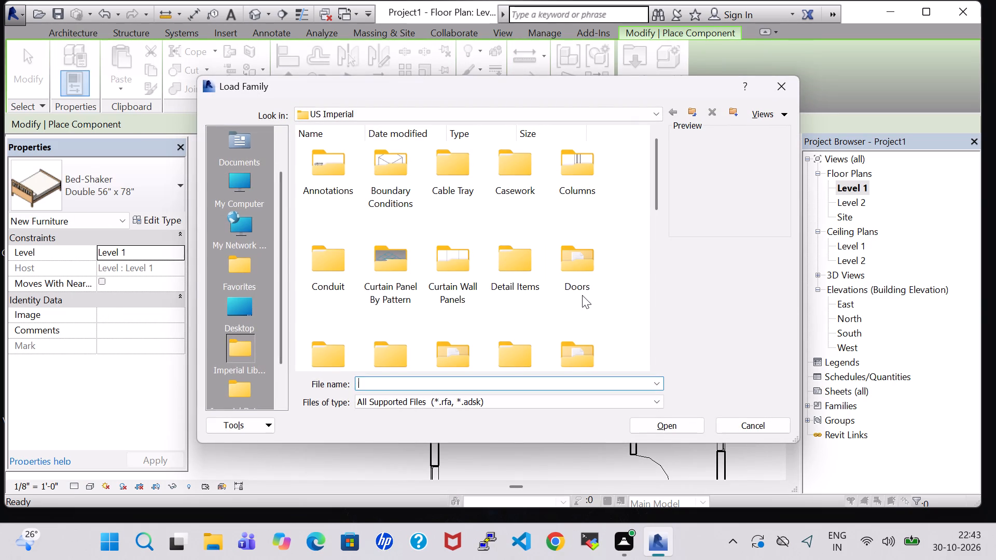
{"action": "double_click", "coordinate": [582, 358]}
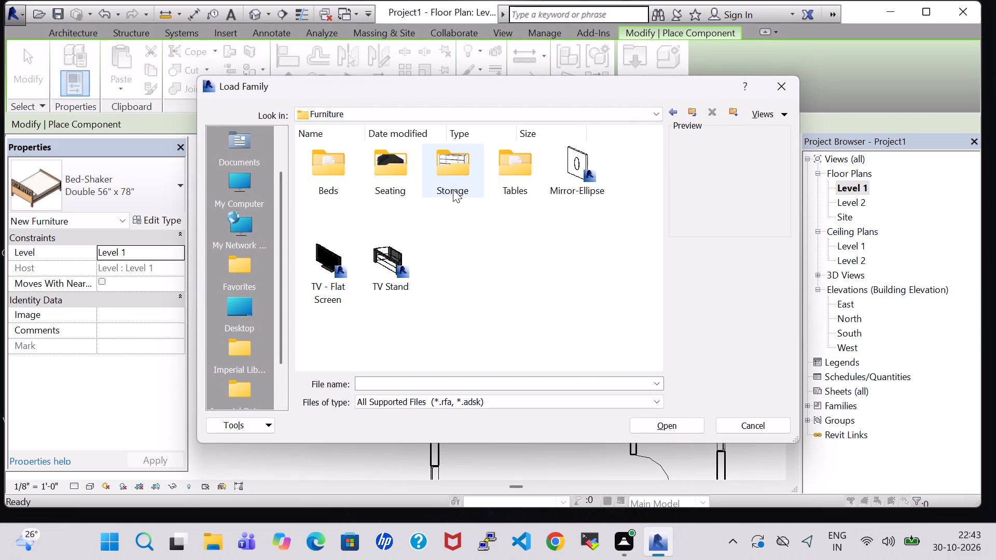
{"action": "double_click", "coordinate": [521, 176]}
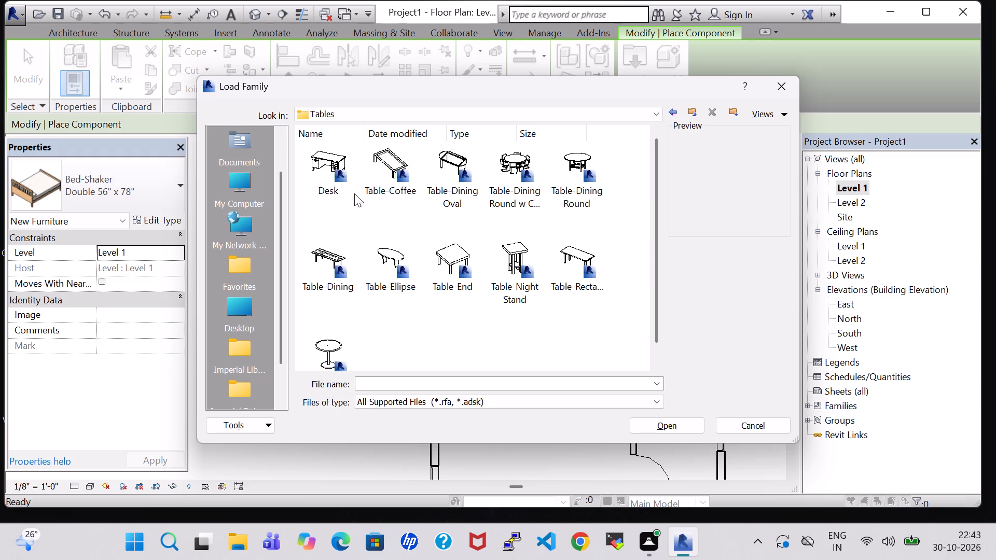
{"action": "left_click", "coordinate": [377, 177]}
{"action": "left_click", "coordinate": [645, 427]}
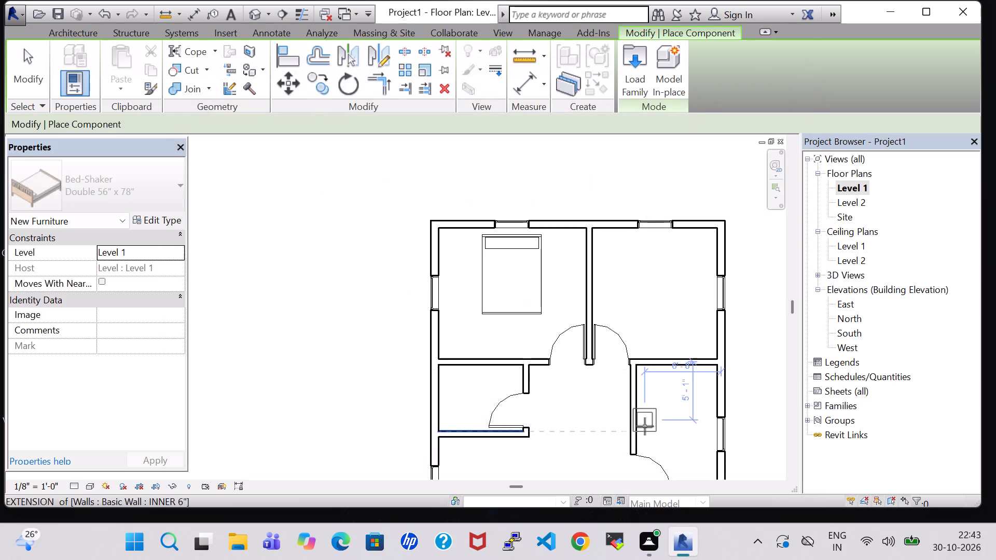
Place a 24" x 24" x 24" coffee table beside the head of the bed, between the bed and the northwest room's east partition.
{"action": "scroll", "coordinate": [566, 255], "scroll_direction": "up", "scroll_amount": 5}
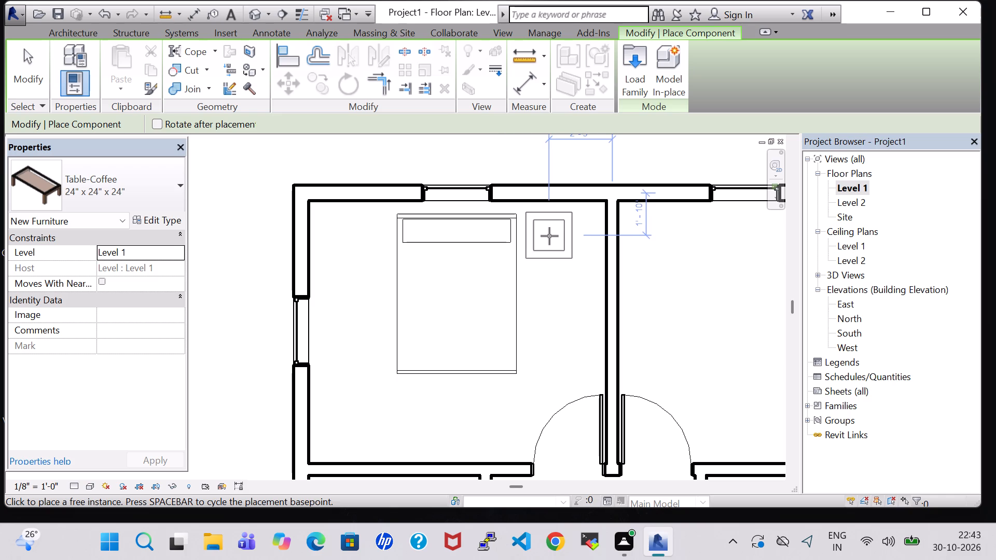
{"action": "left_click", "coordinate": [551, 239]}
{"action": "key", "text": "Escape"}
{"action": "key", "text": "Escape"}
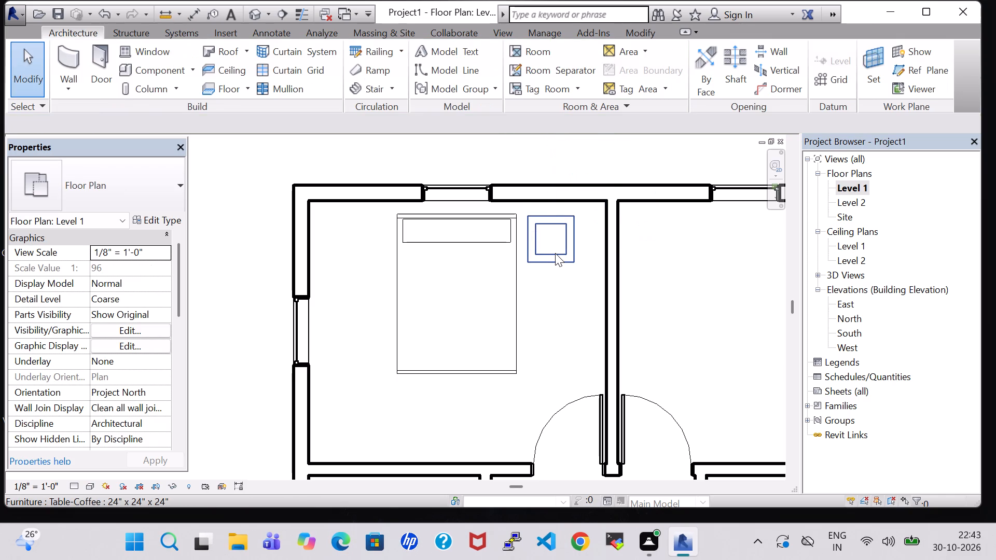
Load the Table-End family from the Furniture library's Tables folder as a component for placement.
{"action": "scroll", "coordinate": [555, 254], "scroll_direction": "down", "scroll_amount": 4}
{"action": "left_click", "coordinate": [157, 70]}
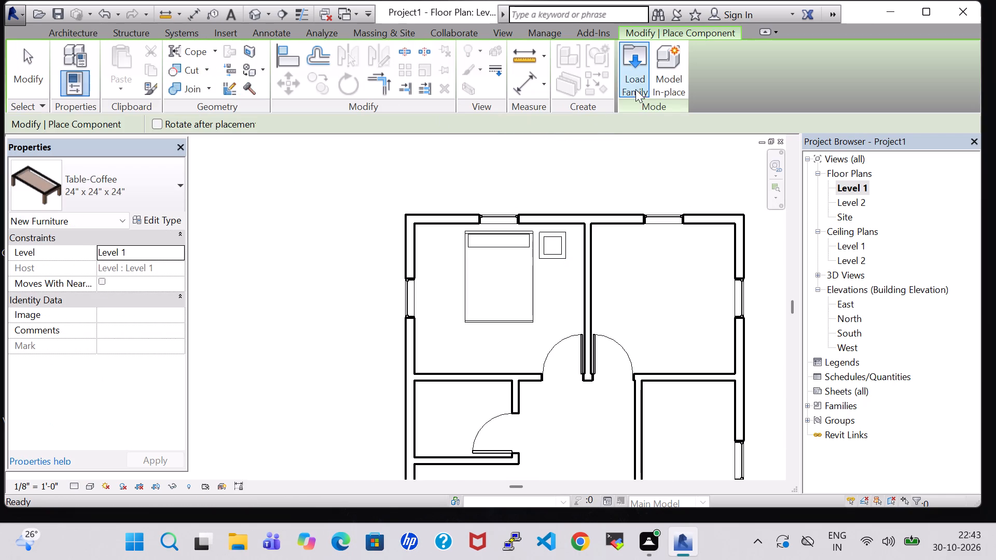
{"action": "left_click", "coordinate": [635, 75]}
{"action": "scroll", "coordinate": [530, 250], "scroll_direction": "down", "scroll_amount": 1}
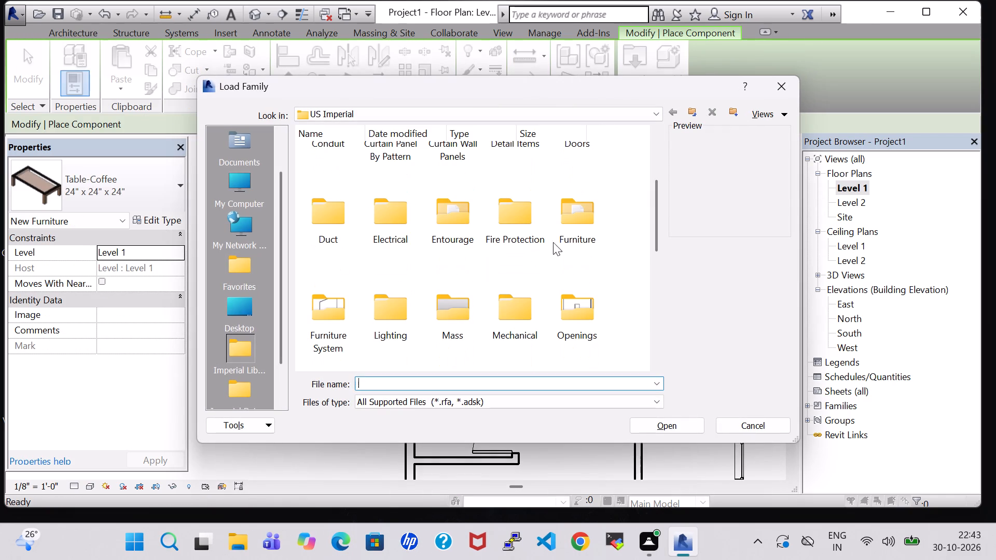
{"action": "double_click", "coordinate": [594, 228]}
{"action": "double_click", "coordinate": [521, 186]}
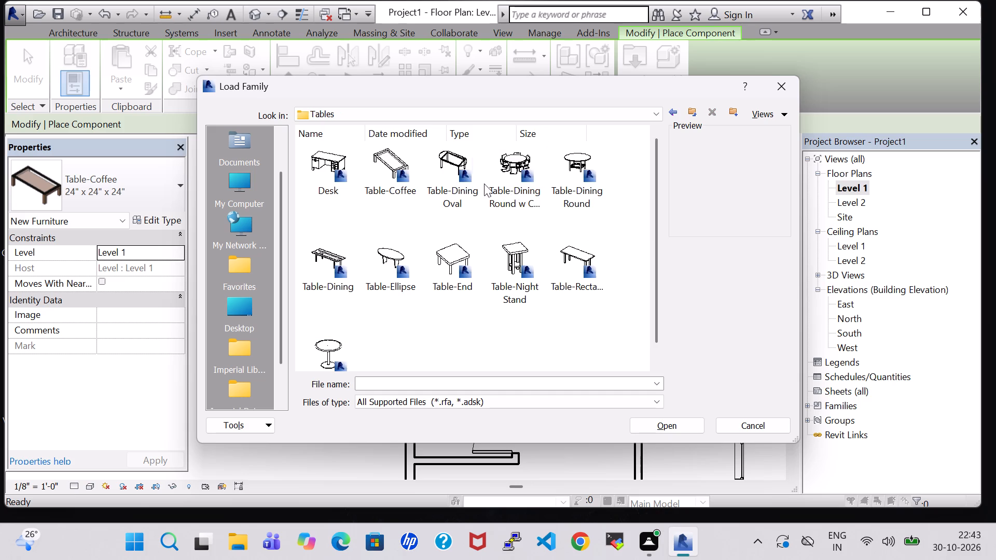
{"action": "left_click", "coordinate": [441, 265]}
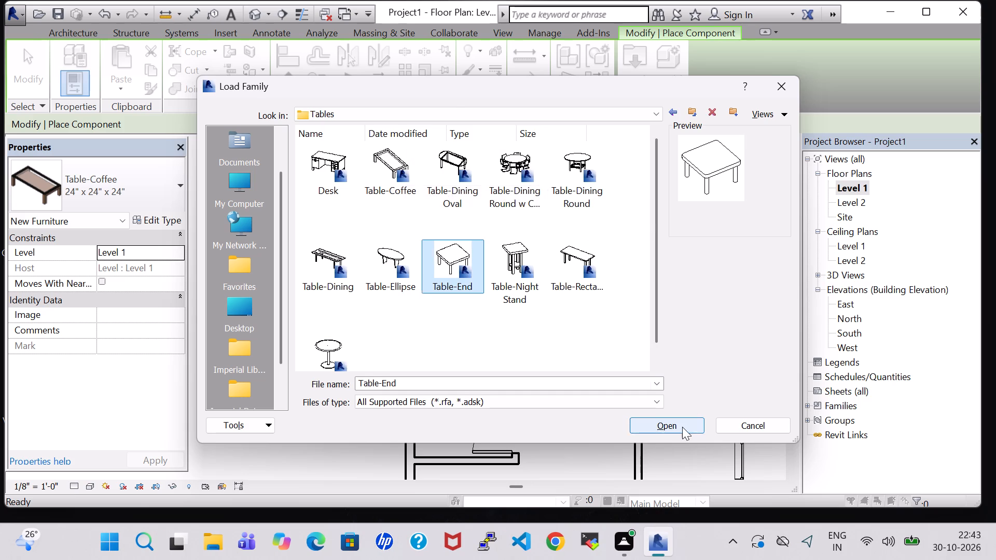
{"action": "left_click", "coordinate": [682, 427]}
Place a 24" x 24" end table on the west side of the bed's head in the northwest room.
{"action": "scroll", "coordinate": [446, 244], "scroll_direction": "up", "scroll_amount": 5}
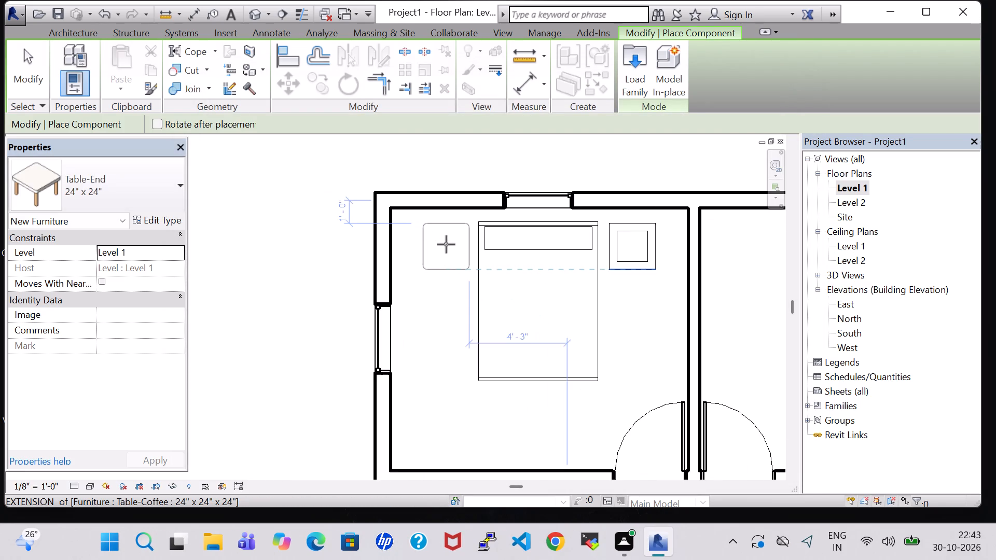
{"action": "left_click", "coordinate": [446, 244]}
{"action": "key", "text": "Escape"}
{"action": "key", "text": "Escape"}
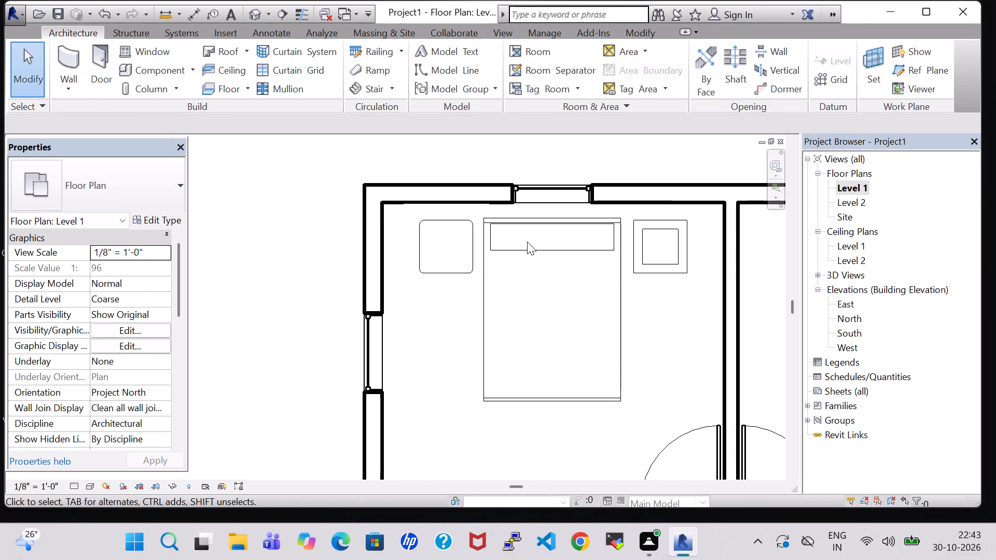
Nudge the Queen bed north until its head is about 6" from the north wall's centreline.
{"action": "left_click", "coordinate": [527, 242]}
{"action": "left_click", "coordinate": [538, 226]}
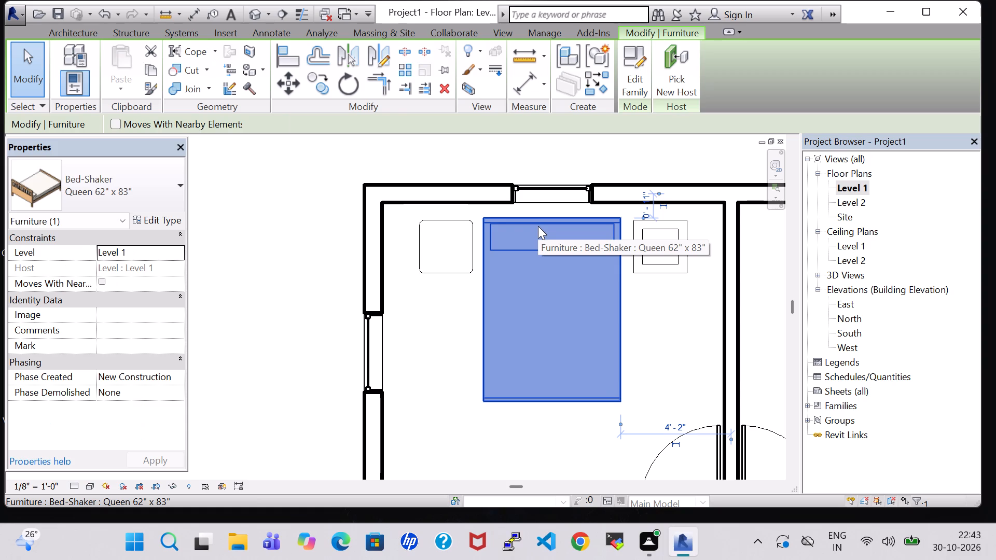
{"action": "key", "text": "Up"}
{"action": "key", "text": "Up"}
{"action": "key", "text": "Up"}
{"action": "key", "text": "Up"}
{"action": "key", "text": "Up"}
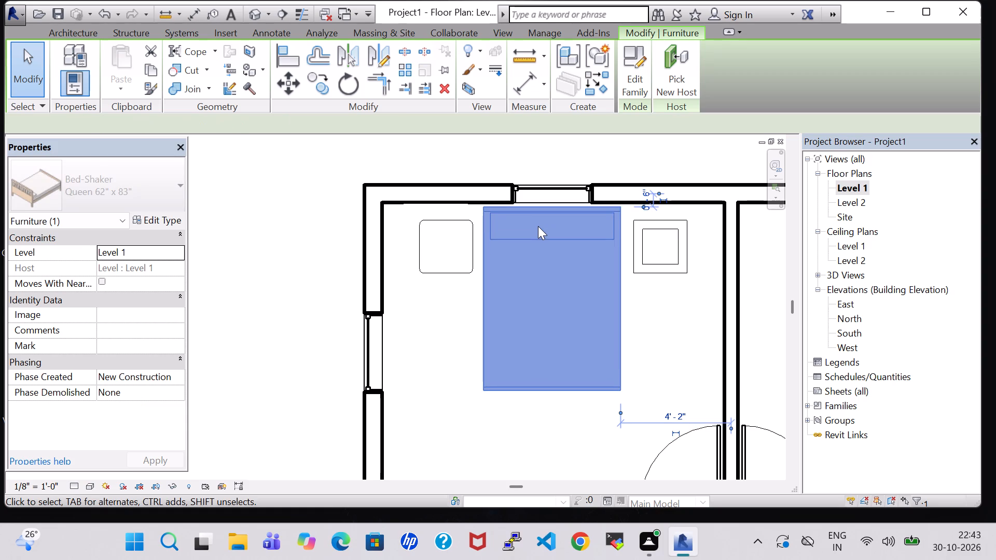
Nudge the coffee table north and west, with its centre about 1' 6" from the north wall and 2' 11" from the east partition.
{"action": "left_click", "coordinate": [652, 241]}
{"action": "key", "text": "Up"}
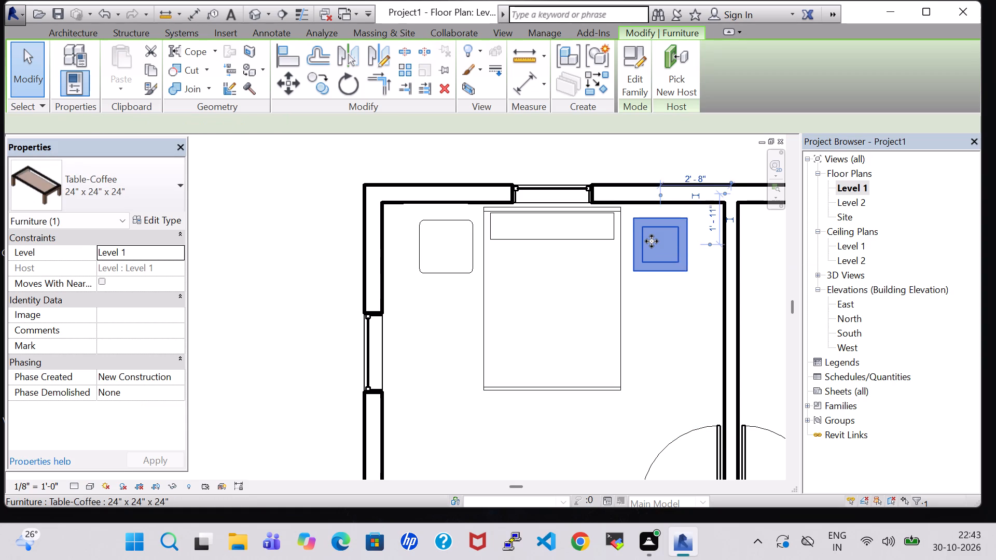
{"action": "key", "text": "Up"}
{"action": "key", "text": "Up"}
{"action": "key", "text": "Up"}
{"action": "key", "text": "Up"}
{"action": "key", "text": "Up"}
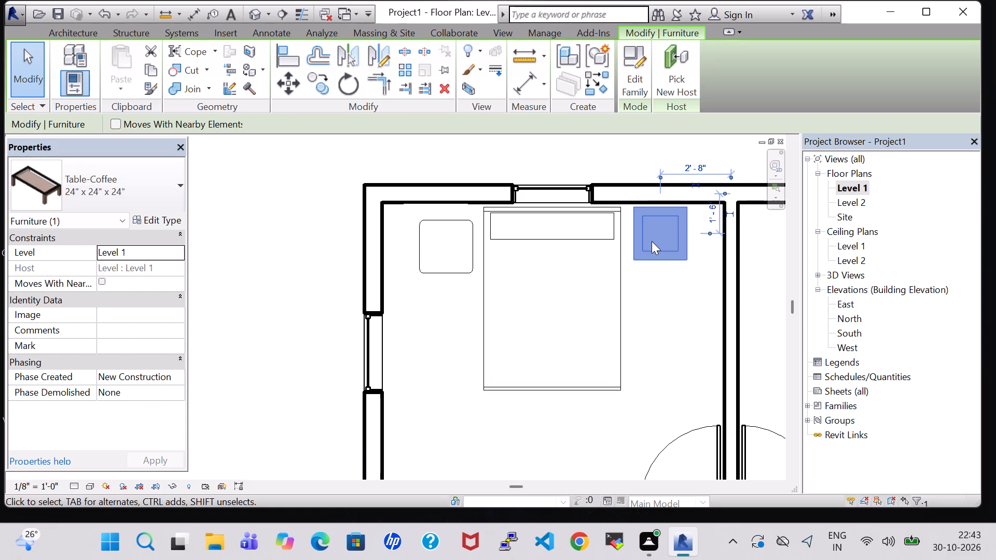
{"action": "key", "text": "Left"}
{"action": "key", "text": "Left"}
{"action": "key", "text": "Left"}
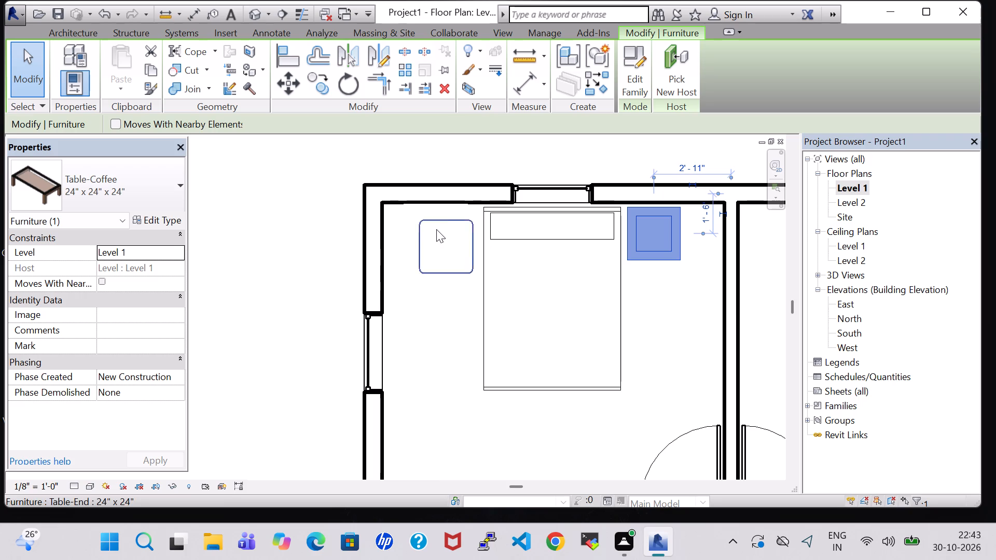
Nudge the end table north in line with the bed's head and east to about 9' 8" from the east partition.
{"action": "left_click", "coordinate": [437, 226]}
{"action": "key", "text": "Up"}
{"action": "key", "text": "Up"}
{"action": "key", "text": "Up"}
{"action": "key", "text": "Up"}
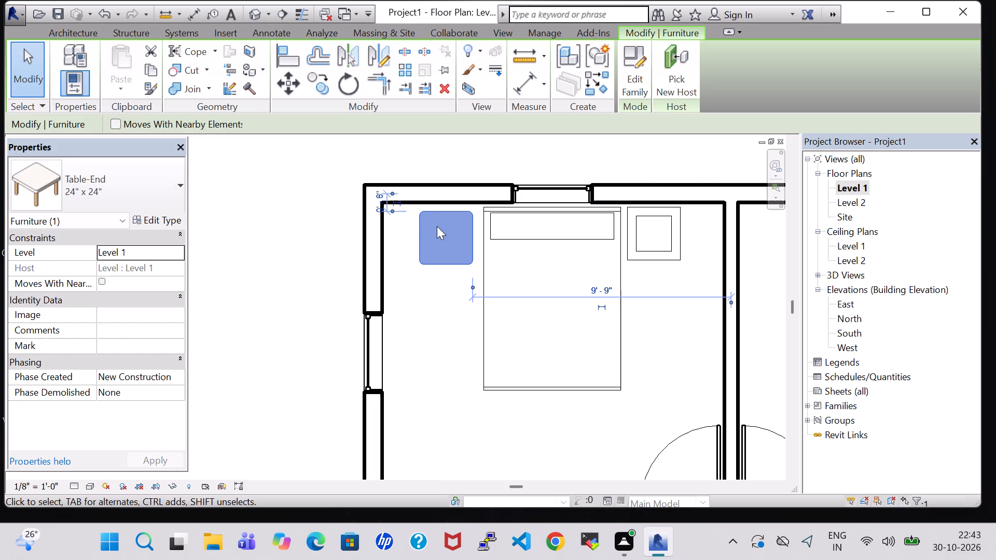
{"action": "key", "text": "Up"}
{"action": "key", "text": "Up"}
{"action": "key", "text": "Right"}
{"action": "key", "text": "Right"}
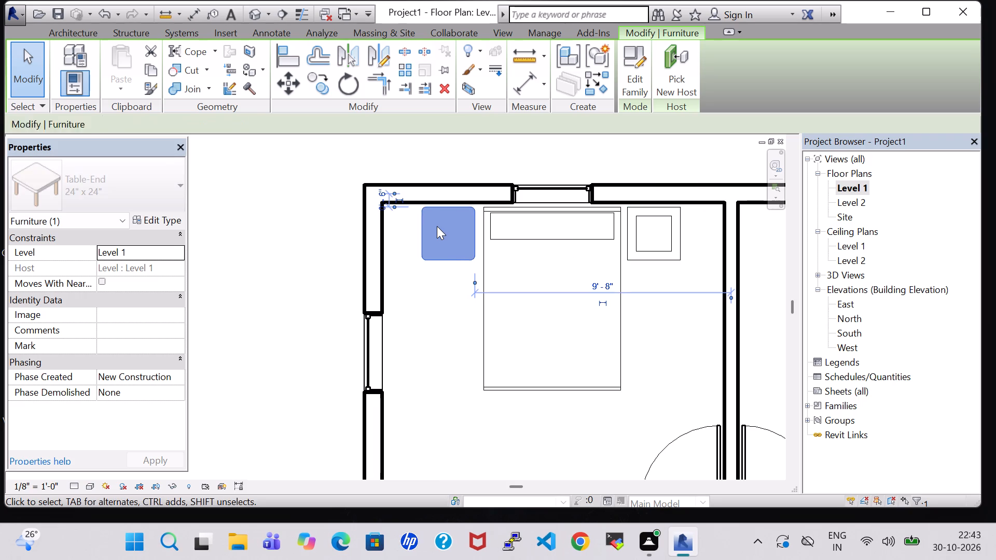
Set the Height of the 24" x 24" Table-End type to 2' 0".
{"action": "left_click", "coordinate": [169, 224]}
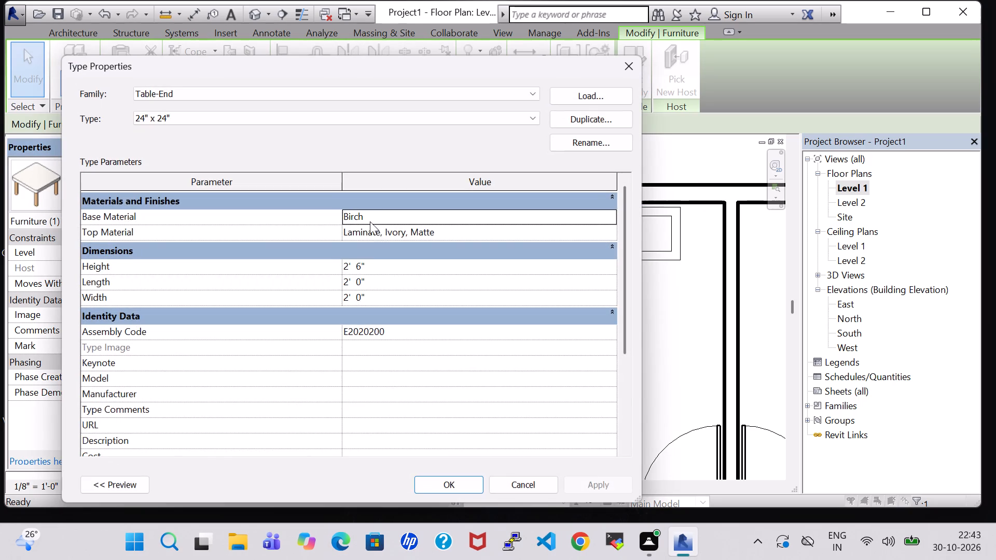
{"action": "left_click", "coordinate": [364, 265]}
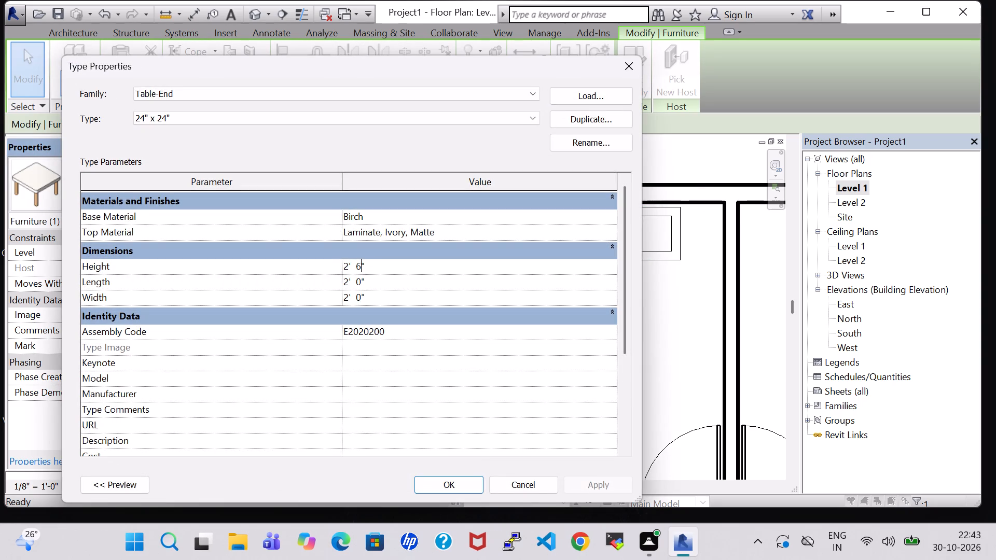
{"action": "key", "text": "BackSpace"}
{"action": "key", "text": "0"}
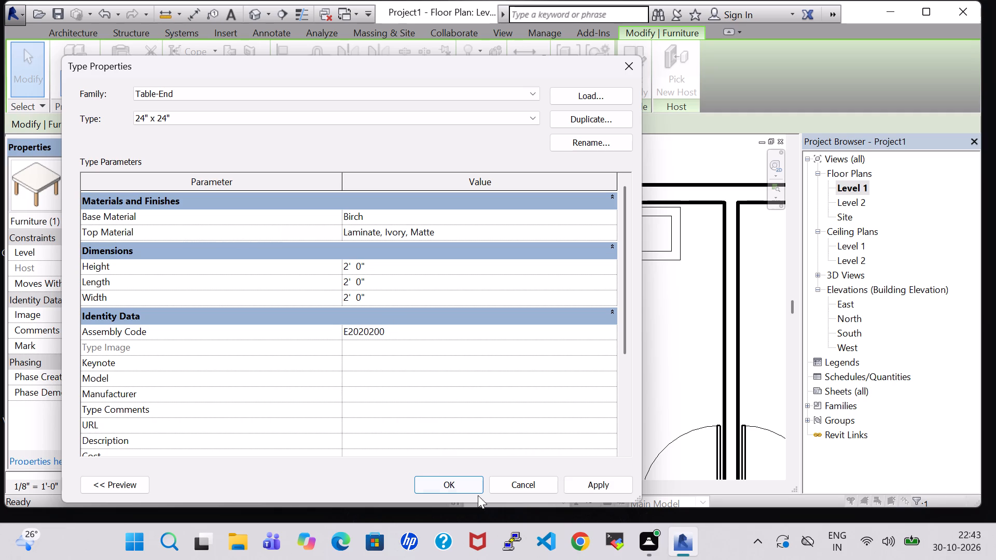
{"action": "left_click", "coordinate": [466, 485]}
{"action": "left_click", "coordinate": [667, 341]}
Load the RPC Plant - Tropical family from the library's Planting folder as a component for placement.
{"action": "scroll", "coordinate": [667, 341], "scroll_direction": "down", "scroll_amount": 3}
{"action": "middle_click_drag", "start_coordinate": [667, 341], "coordinate": [645, 341]}
{"action": "left_click", "coordinate": [141, 65]}
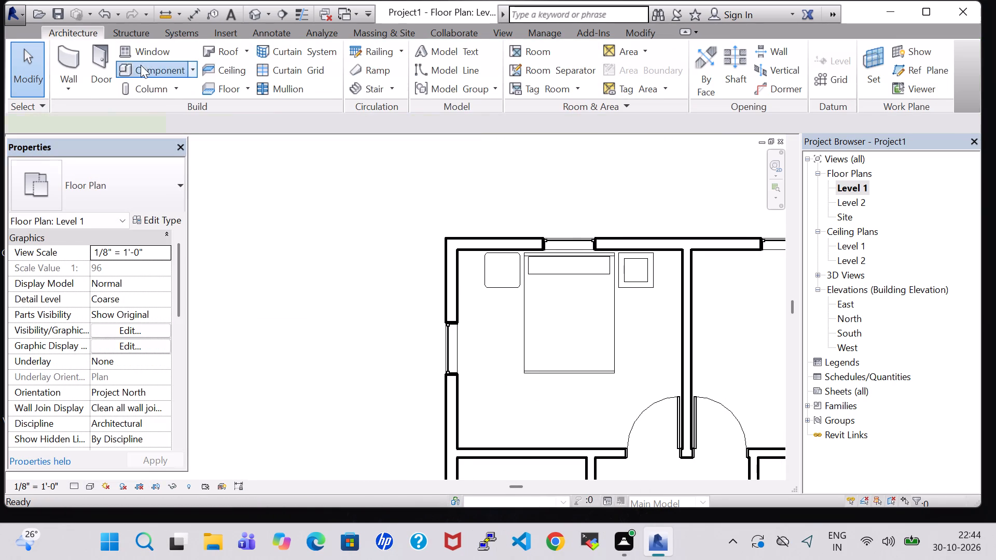
{"action": "left_click", "coordinate": [632, 79]}
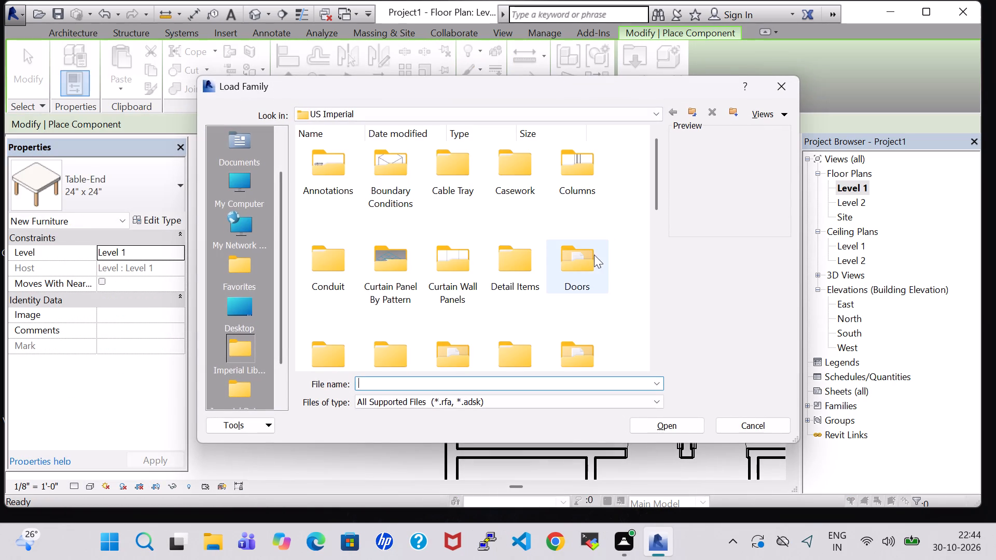
{"action": "left_click", "coordinate": [588, 259]}
{"action": "key", "text": "p"}
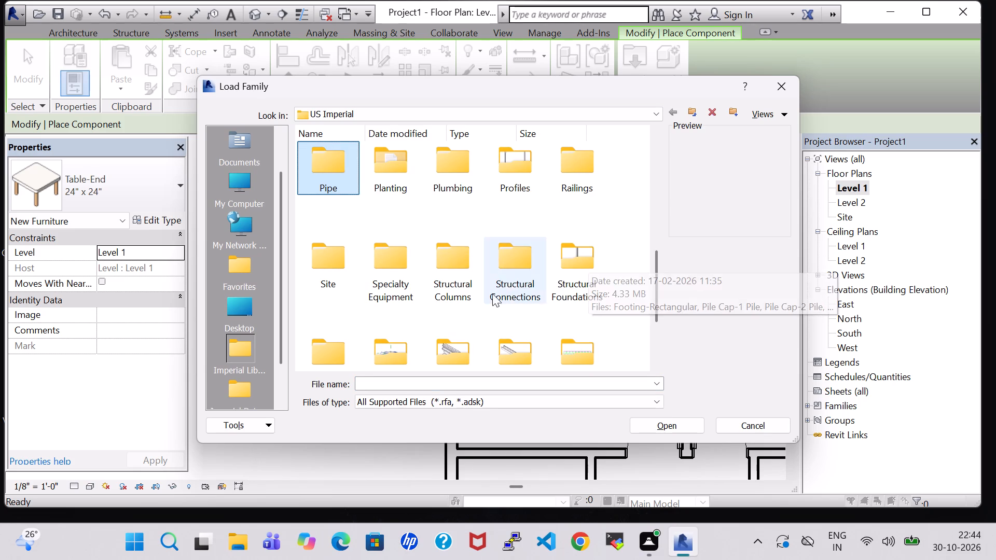
{"action": "double_click", "coordinate": [403, 175]}
{"action": "left_click", "coordinate": [344, 171]}
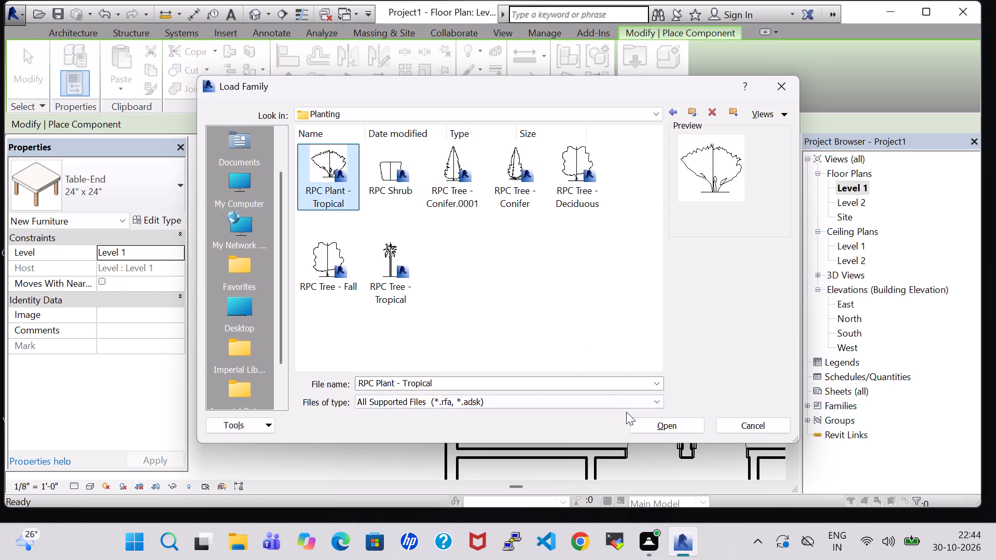
{"action": "left_click", "coordinate": [651, 431]}
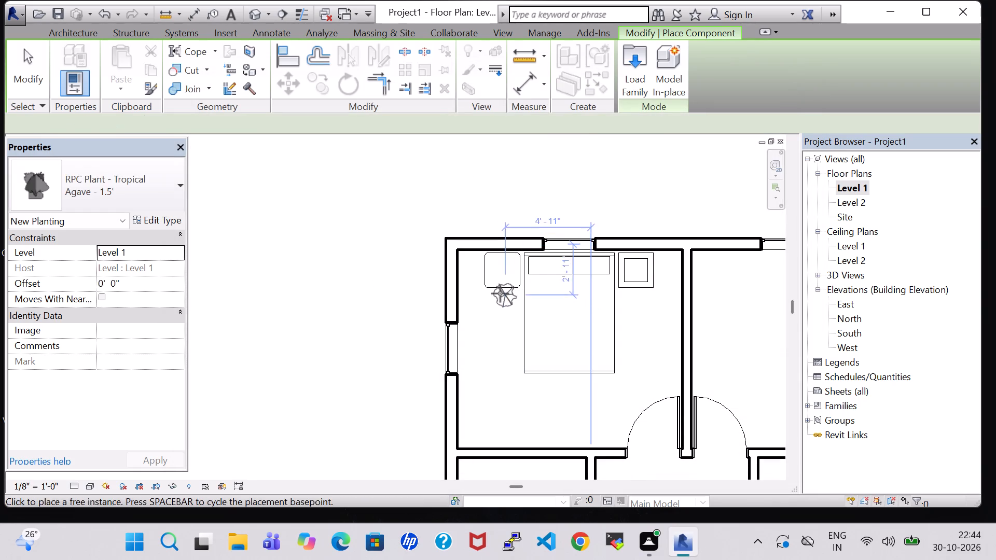
Place an Agave - 1.5' tropical plant at the south edge of the end table.
{"action": "left_click", "coordinate": [496, 291]}
{"action": "key", "text": "Escape"}
{"action": "key", "text": "Escape"}
Set the agave plant's Offset from Level 1 to 2' 0".
{"action": "left_click", "coordinate": [498, 296]}
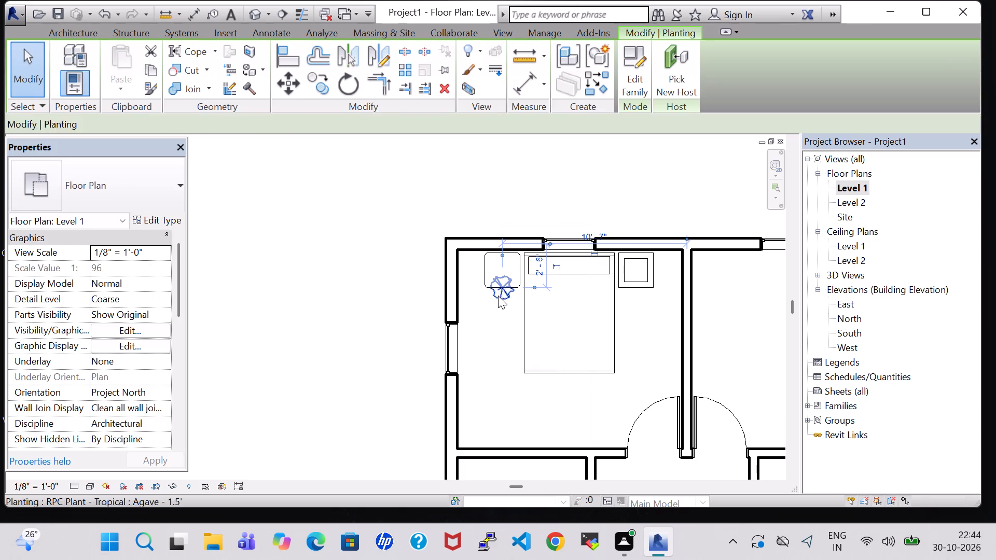
{"action": "left_click", "coordinate": [106, 284]}
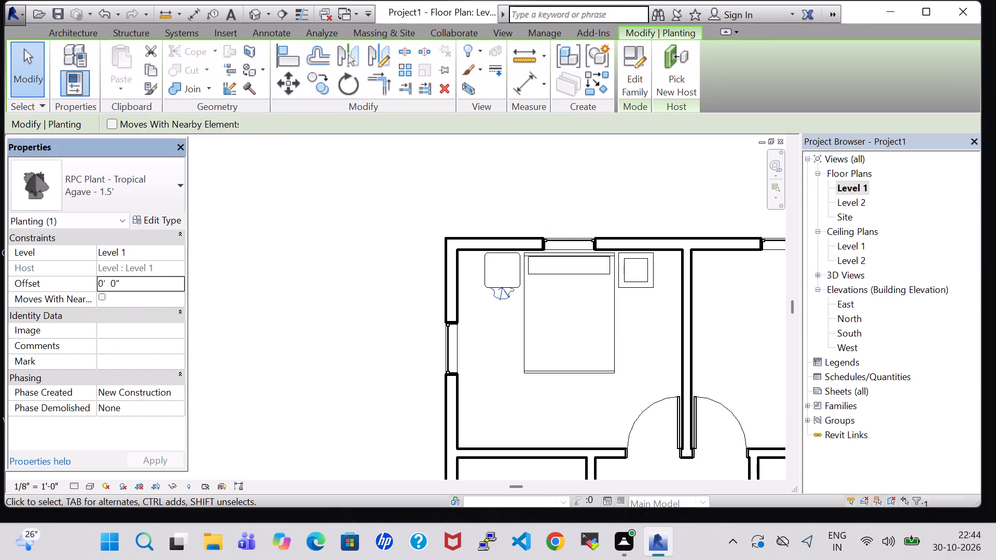
{"action": "key", "text": "Left"}
{"action": "key", "text": "BackSpace"}
{"action": "key", "text": "2"}
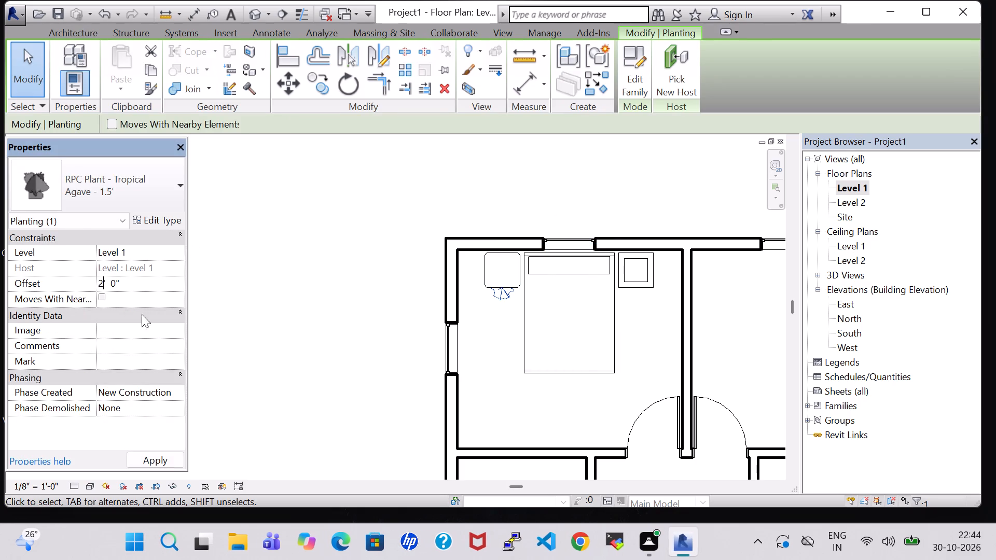
{"action": "left_click", "coordinate": [160, 458]}
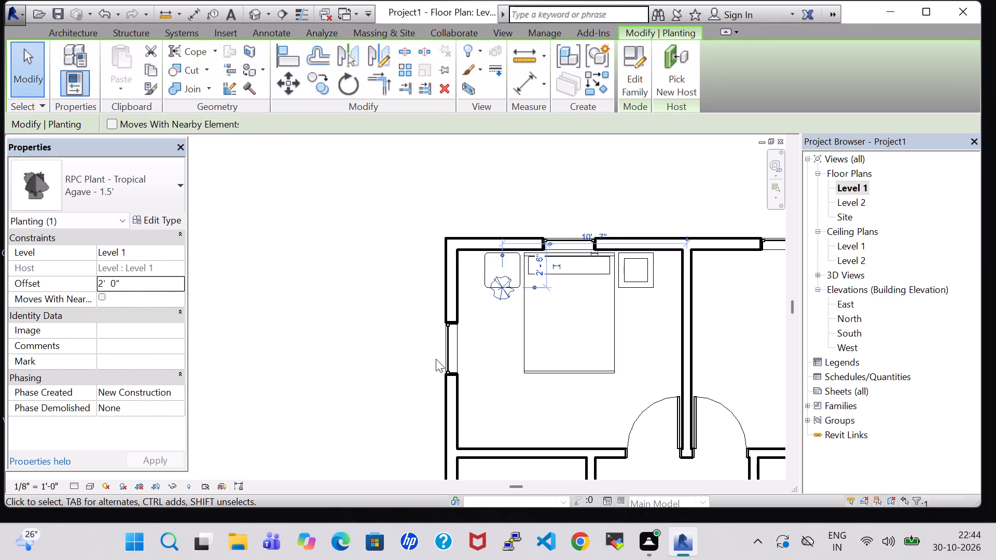
Nudge the agave plant north until it sits centred on the end table.
{"action": "key", "text": "Up"}
{"action": "key", "text": "Up"}
{"action": "key", "text": "Up"}
{"action": "key", "text": "Up"}
{"action": "key", "text": "Up"}
{"action": "key", "text": "Up"}
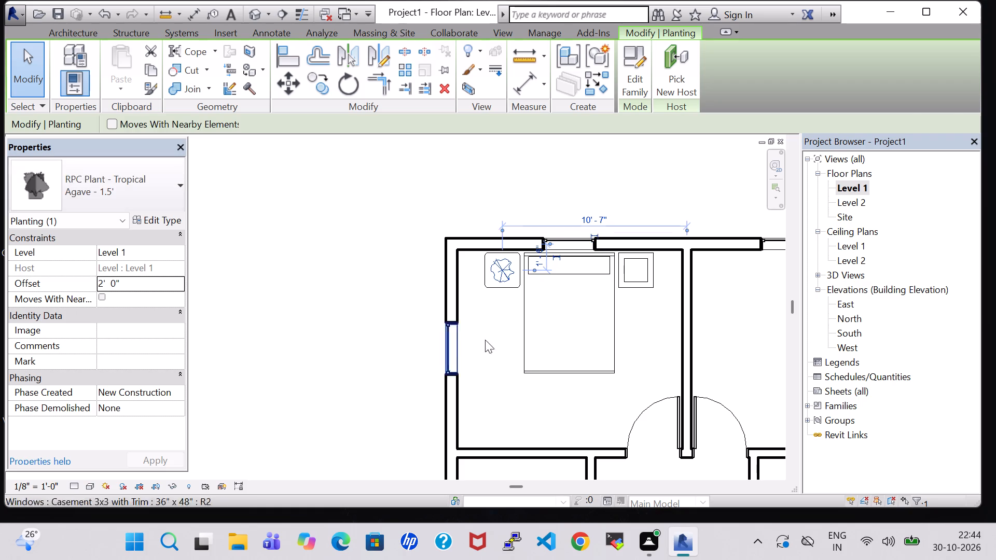
{"action": "left_click", "coordinate": [506, 323]}
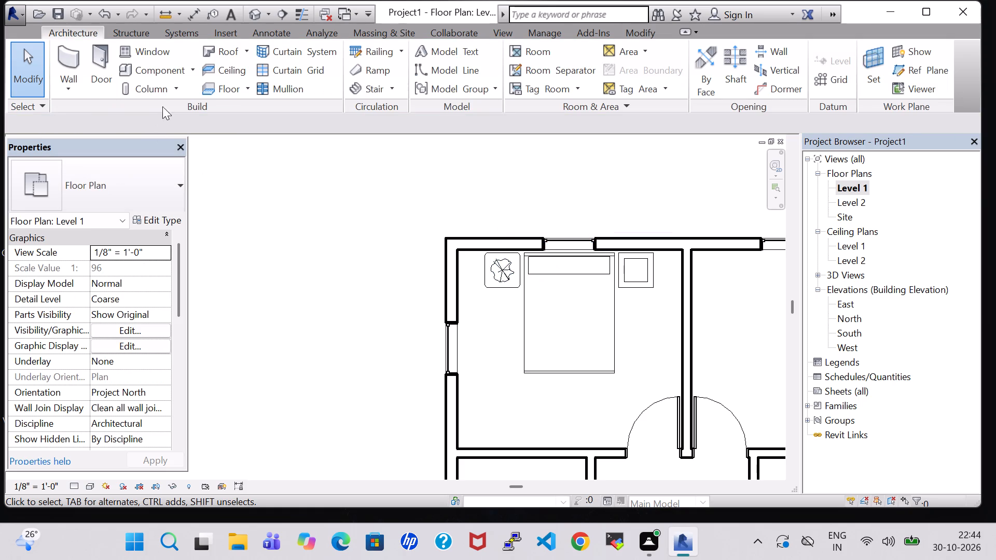
Load the Cabinet-File 2 Drawer family from the Furniture library's Storage folder as a component for placement.
{"action": "left_click", "coordinate": [159, 69]}
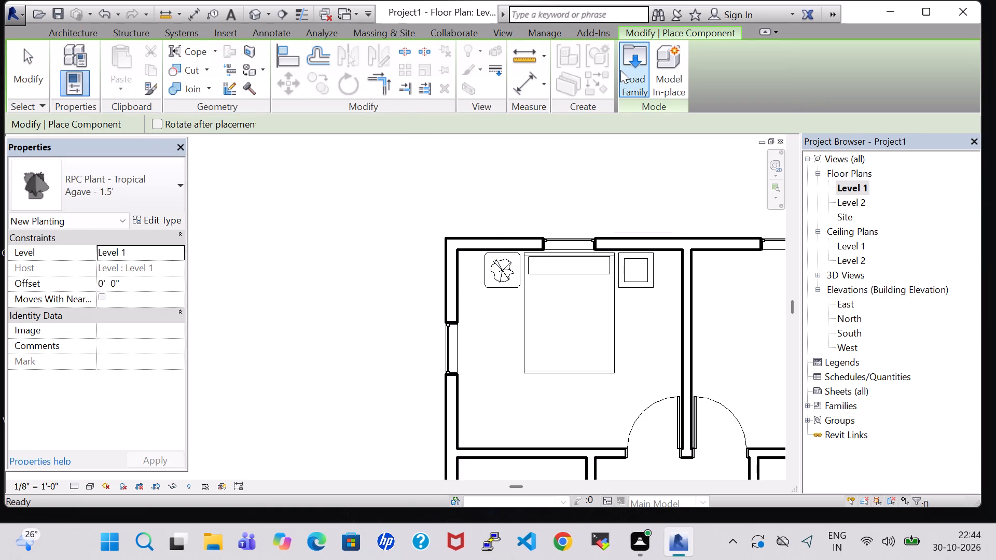
{"action": "left_click", "coordinate": [620, 70]}
{"action": "double_click", "coordinate": [581, 353]}
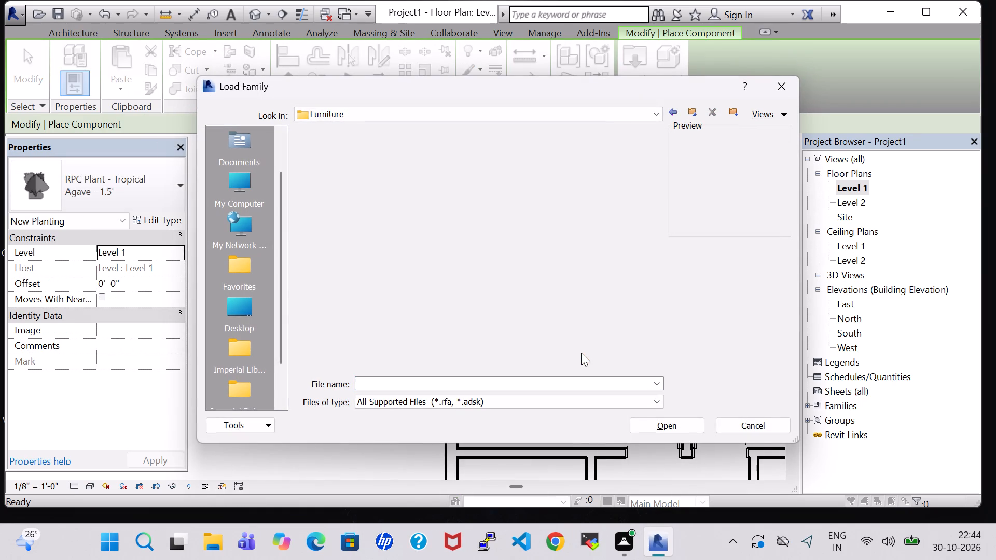
{"action": "double_click", "coordinate": [459, 180]}
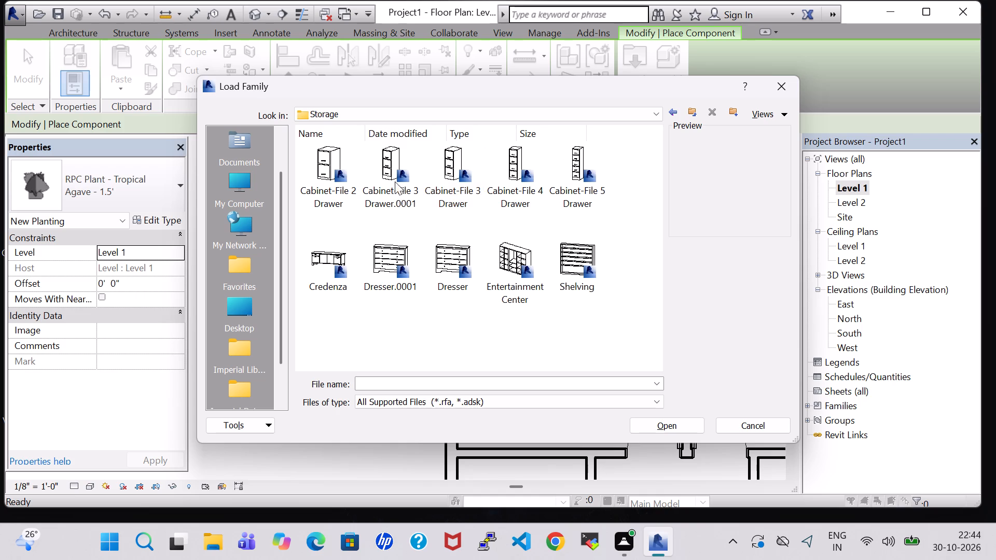
{"action": "double_click", "coordinate": [300, 158]}
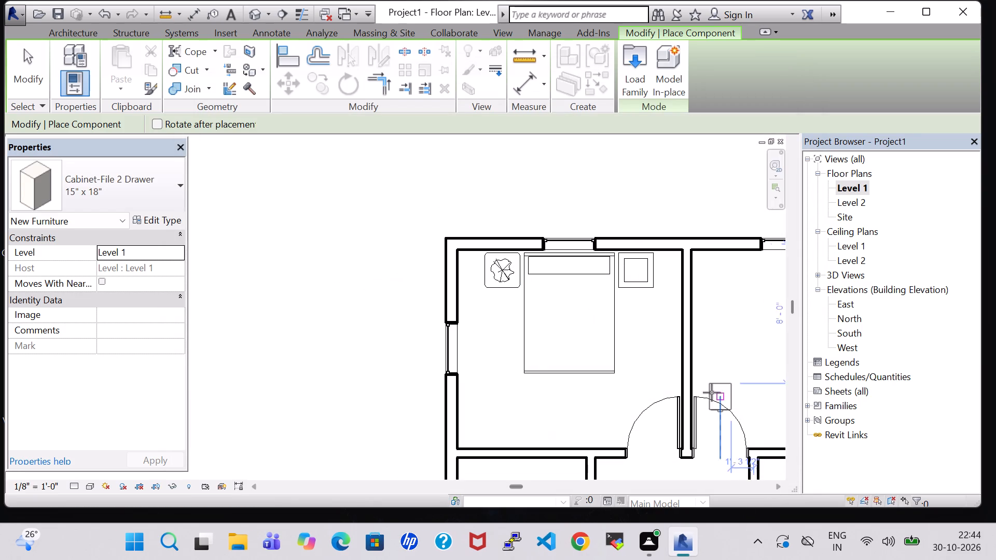
Place a 15" x 18" two-drawer cabinet facing west against the northwest room's east partition, about 5' 10" from the south partition.
{"action": "key", "text": "space"}
{"action": "key", "text": "space"}
{"action": "key", "text": "space"}
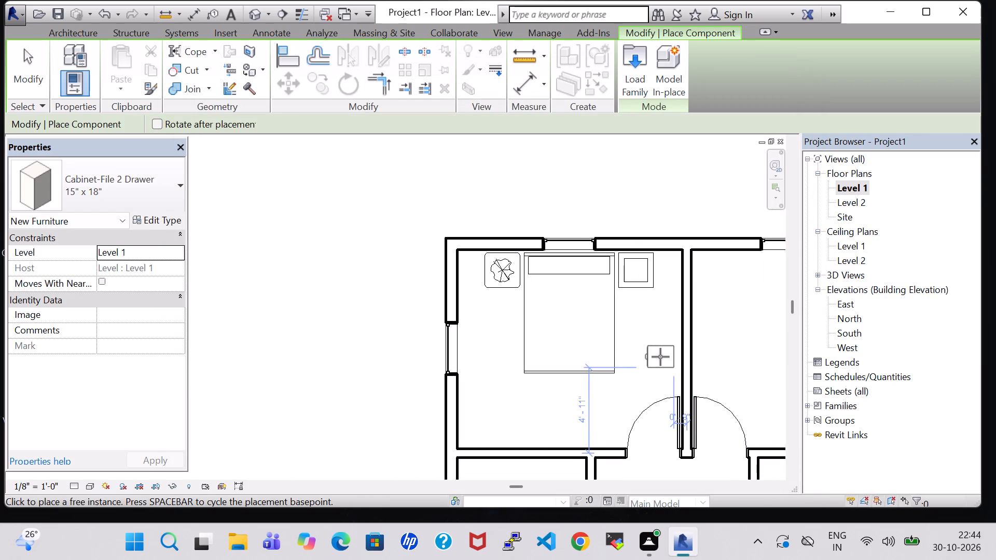
{"action": "scroll", "coordinate": [672, 358], "scroll_direction": "up", "scroll_amount": 2}
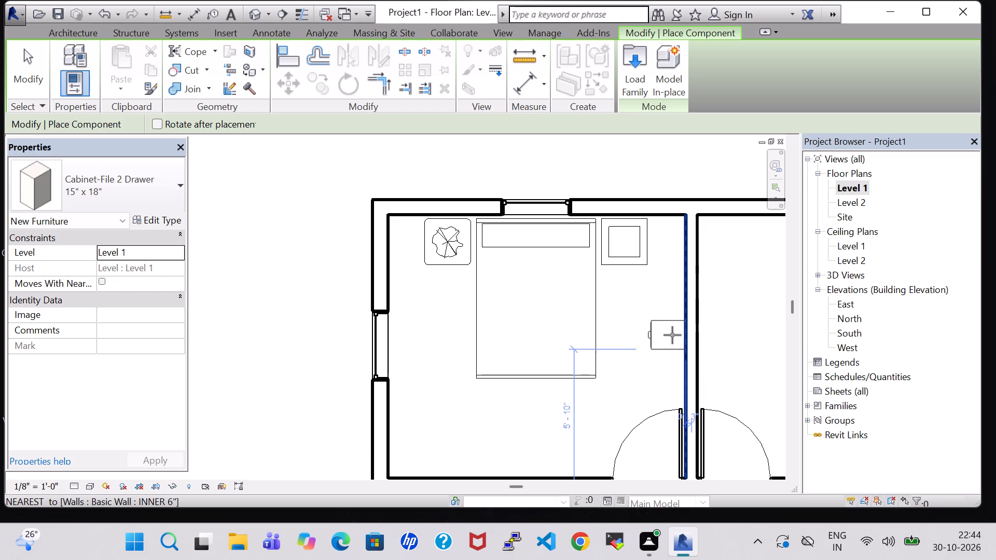
{"action": "left_click", "coordinate": [672, 335]}
{"action": "key", "text": "Escape"}
{"action": "key", "text": "Escape"}
Load the Mirror-Ellipse family from the Furniture library as a component for placement.
{"action": "scroll", "coordinate": [672, 335], "scroll_direction": "down", "scroll_amount": 1}
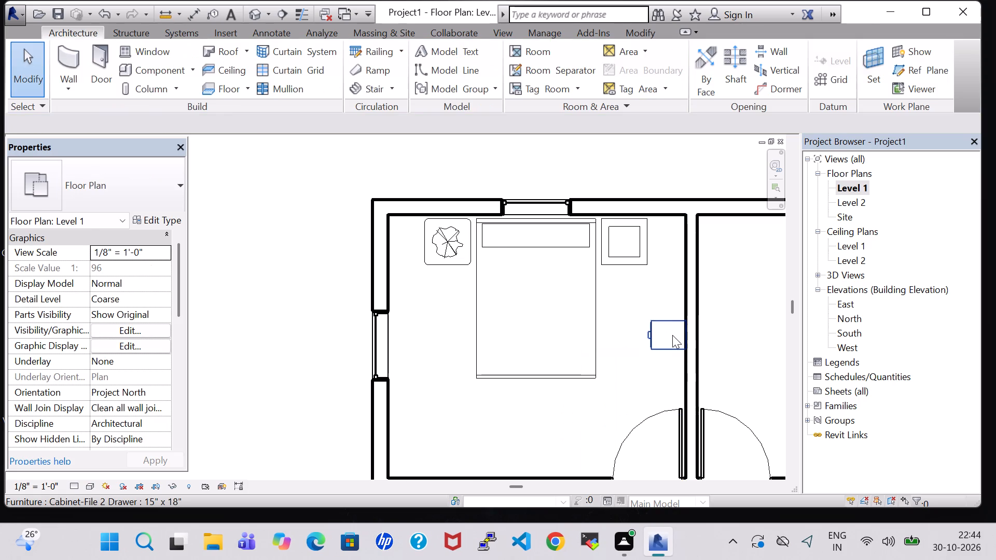
{"action": "left_click", "coordinate": [173, 72]}
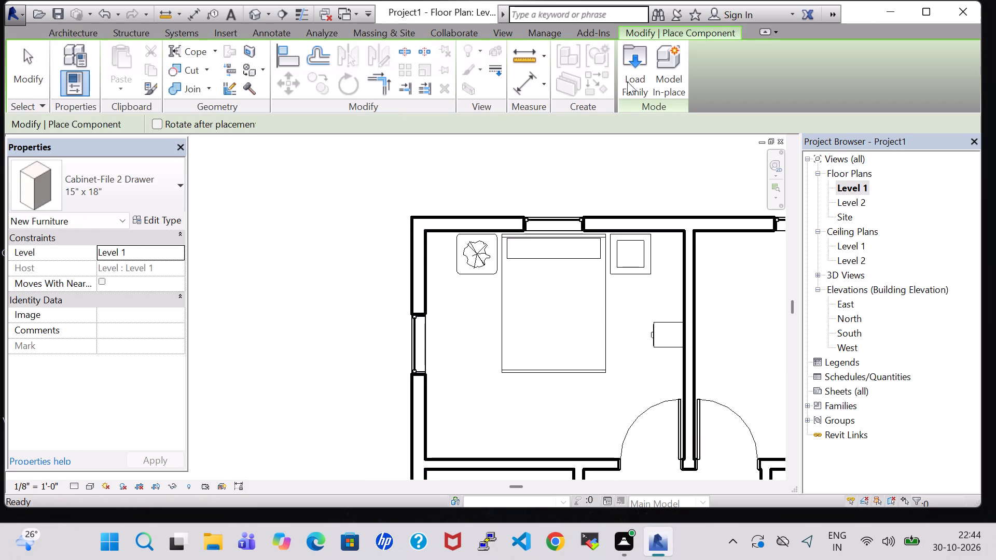
{"action": "left_click", "coordinate": [638, 81]}
{"action": "double_click", "coordinate": [582, 363]}
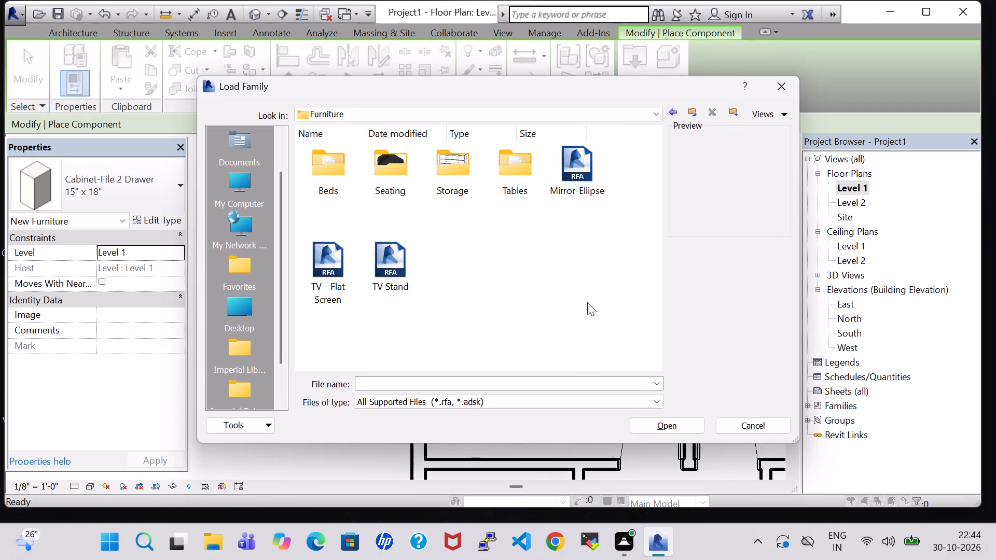
{"action": "left_click", "coordinate": [590, 171]}
{"action": "left_click", "coordinate": [646, 427]}
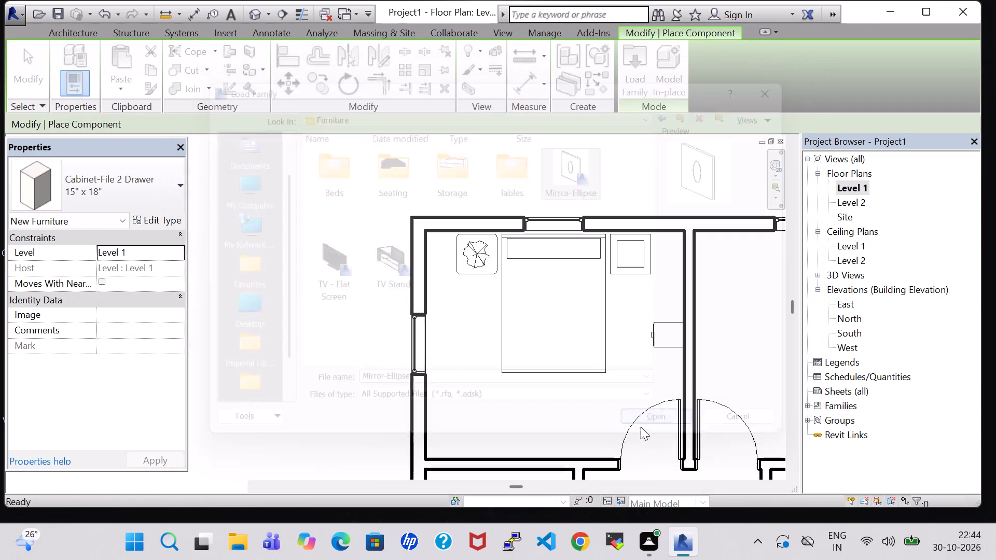
Place the 24" x 48" elliptical mirror on the northwest room's east partition, centred behind the two-drawer cabinet.
{"action": "scroll", "coordinate": [688, 345], "scroll_direction": "up", "scroll_amount": 10}
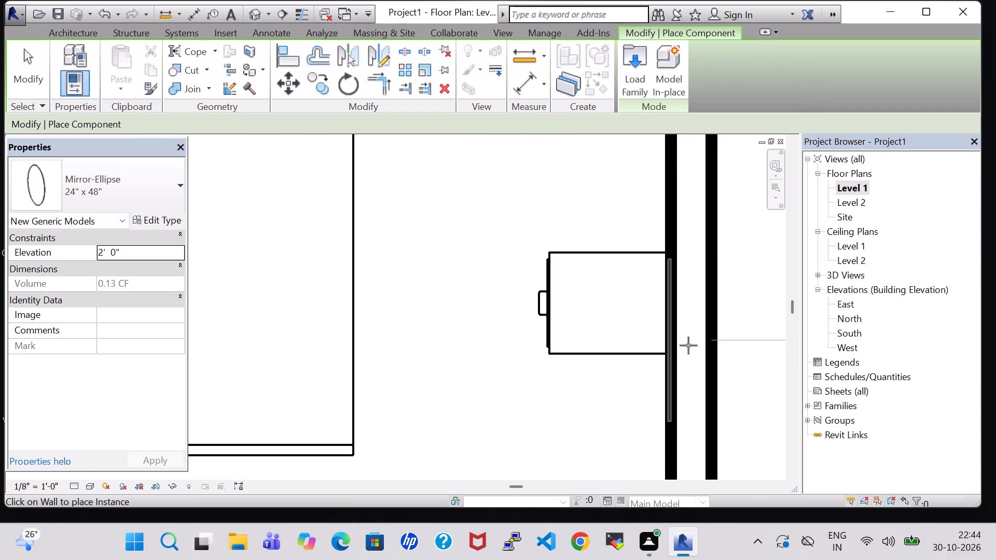
{"action": "left_click", "coordinate": [690, 307]}
{"action": "key", "text": "Escape"}
{"action": "key", "text": "Escape"}
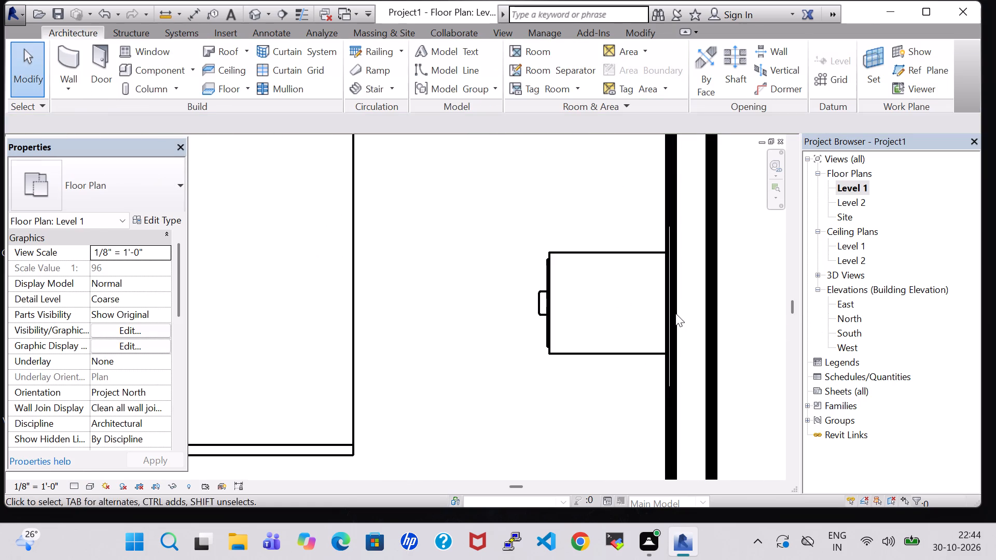
Set the elliptical mirror's Elevation to 3' 0".
{"action": "left_click", "coordinate": [669, 301]}
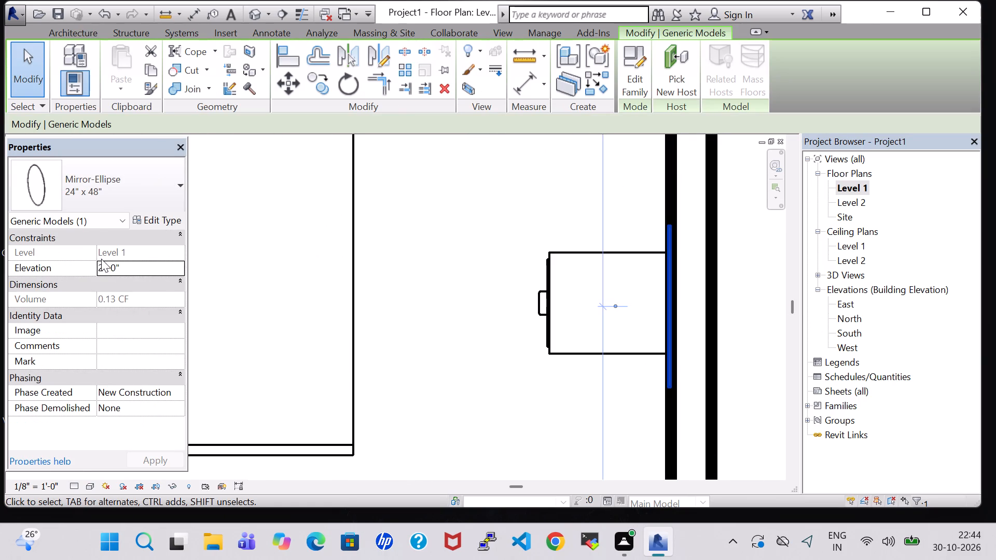
{"action": "left_click", "coordinate": [103, 269]}
{"action": "key", "text": "BackSpace"}
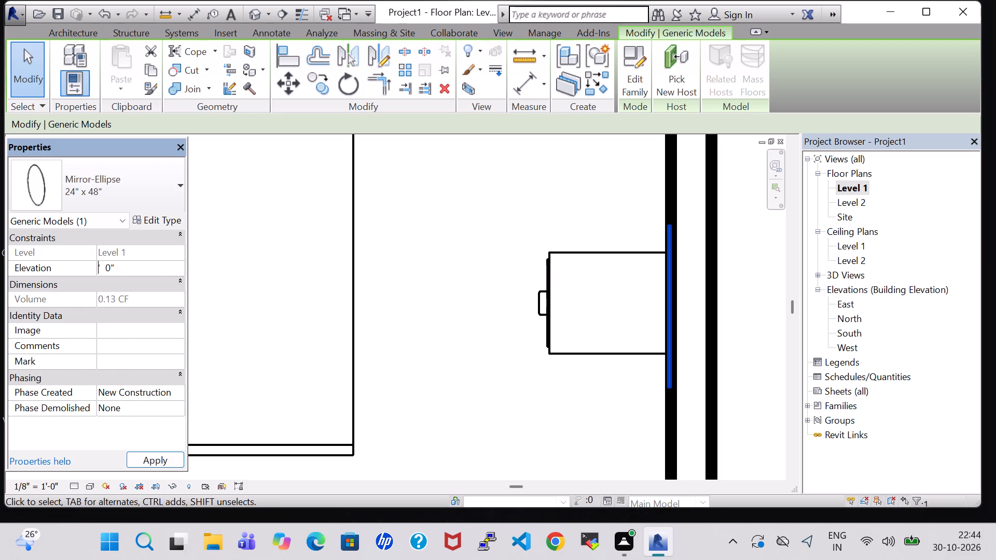
{"action": "key", "text": "3"}
{"action": "left_click", "coordinate": [154, 459]}
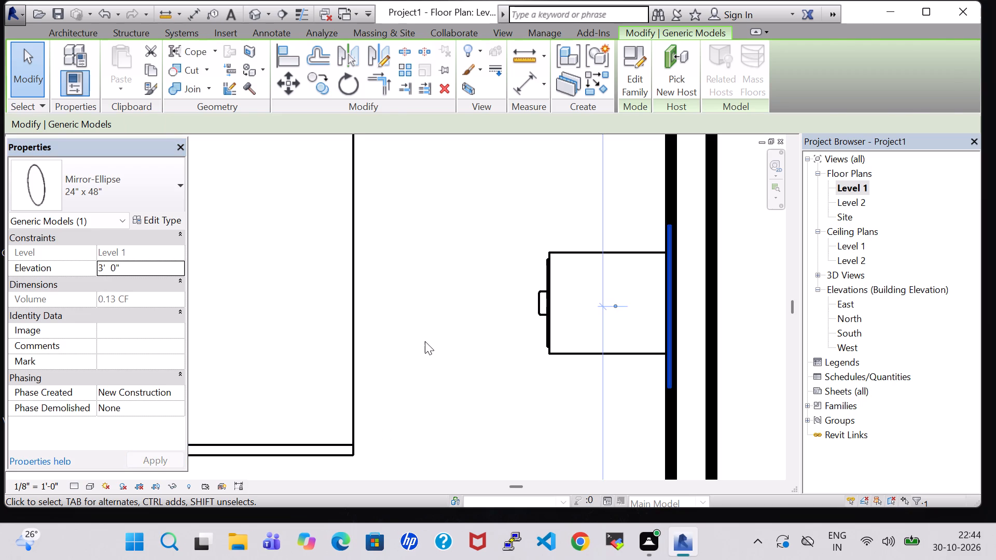
{"action": "left_click", "coordinate": [425, 341]}
Examine the mirror and cabinet against the northwest room's east partition in the 3D view.
{"action": "scroll", "coordinate": [362, 187], "scroll_direction": "down", "scroll_amount": 6}
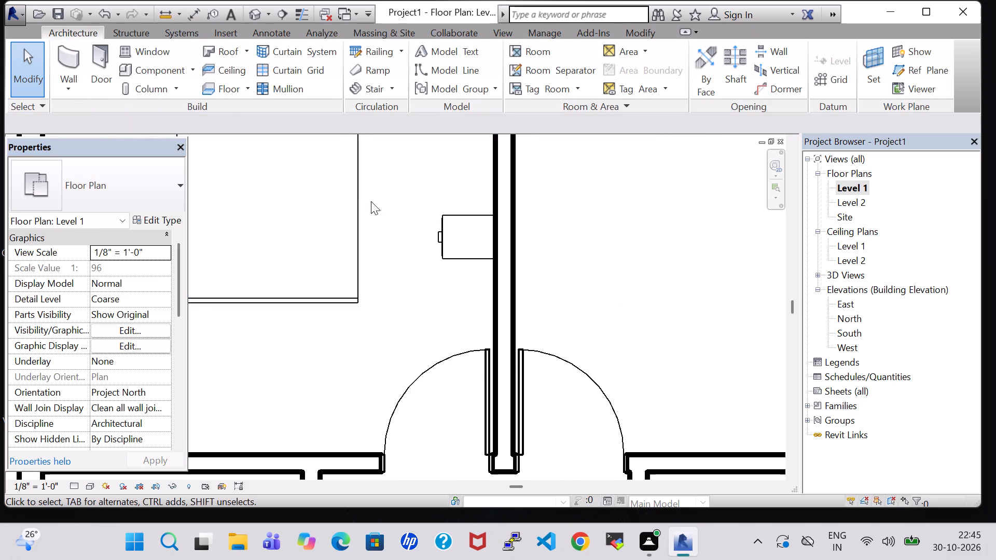
{"action": "middle_click_drag", "start_coordinate": [394, 213], "coordinate": [418, 337]}
{"action": "scroll", "coordinate": [418, 338], "scroll_direction": "down", "scroll_amount": 3}
{"action": "middle_click_drag", "start_coordinate": [418, 338], "coordinate": [503, 310]}
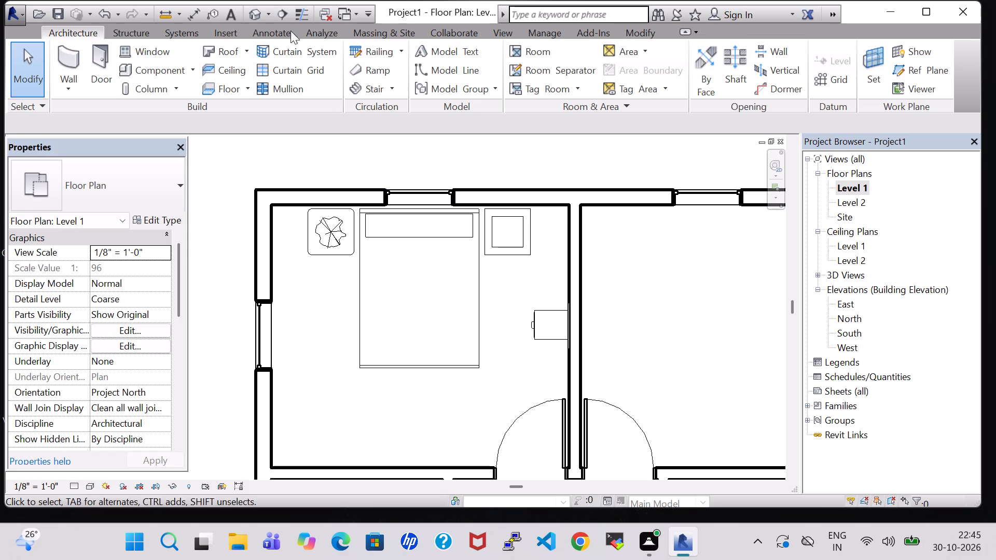
{"action": "left_click", "coordinate": [258, 10]}
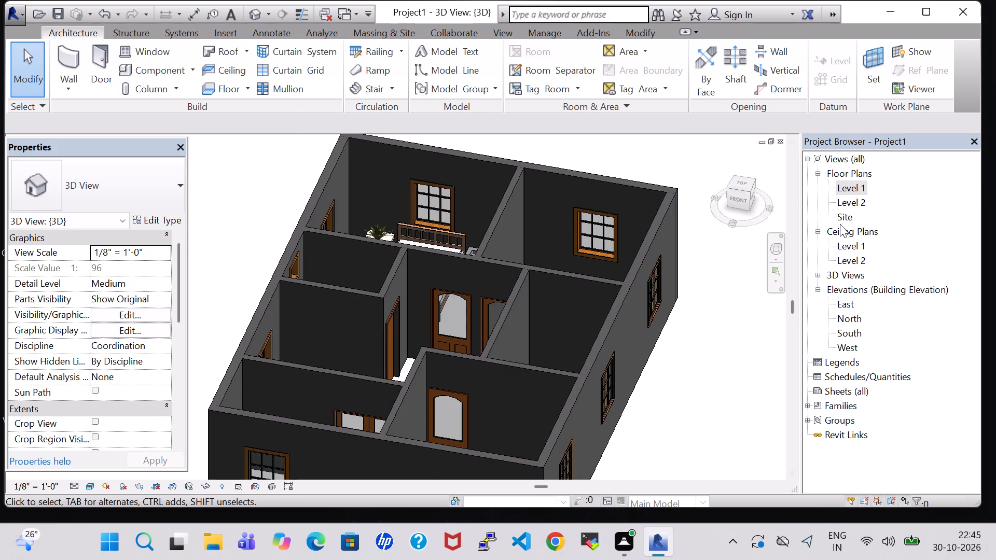
{"action": "middle_click_drag", "start_coordinate": [460, 216], "coordinate": [478, 350], "text": "shift"}
{"action": "middle_click_drag", "start_coordinate": [441, 217], "coordinate": [457, 111], "text": "shift"}
{"action": "scroll", "coordinate": [441, 217], "scroll_direction": "up", "scroll_amount": 1, "text": "shift"}
{"action": "scroll", "coordinate": [351, 240], "scroll_direction": "up", "scroll_amount": 6}
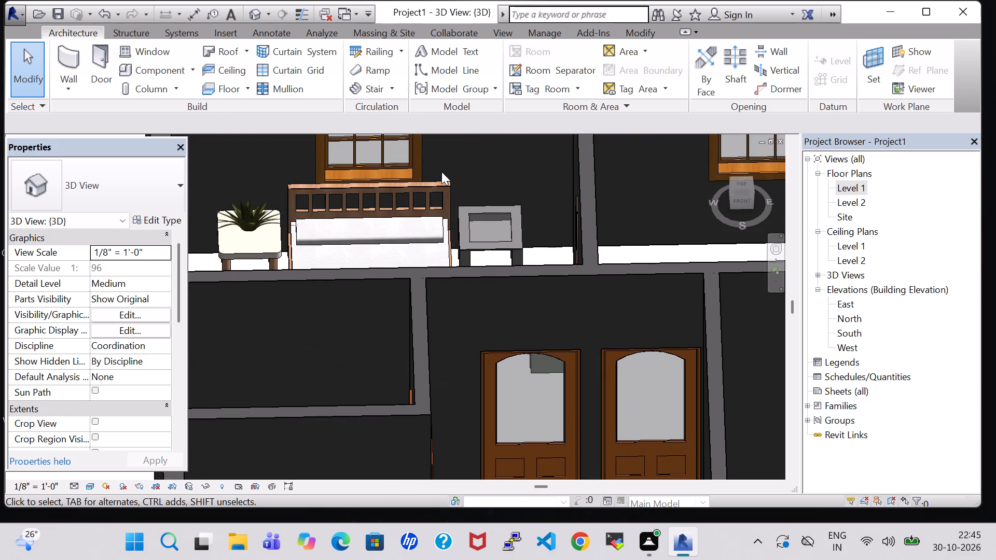
{"action": "middle_click_drag", "start_coordinate": [441, 172], "coordinate": [447, 136]}
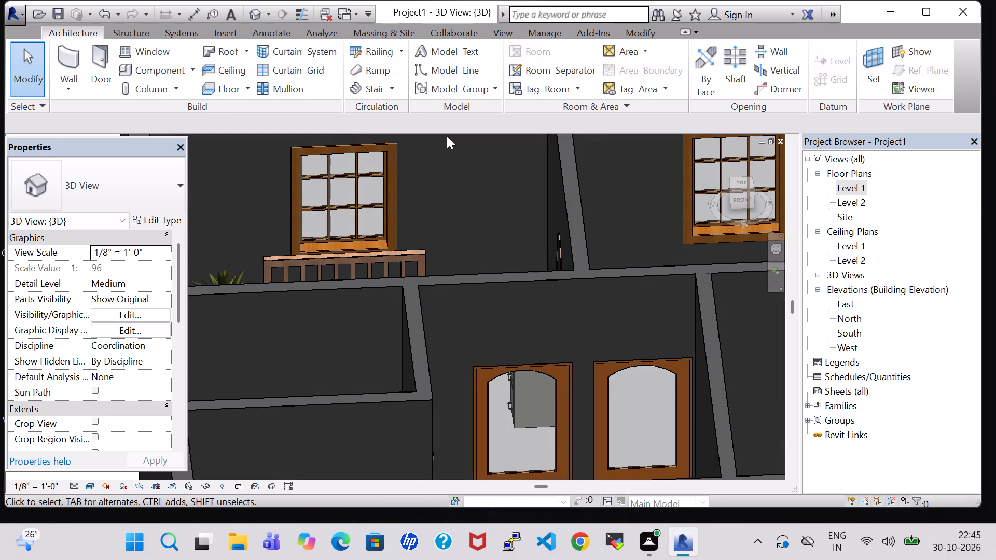
{"action": "middle_click_drag", "start_coordinate": [442, 186], "coordinate": [451, 262], "text": "shift"}
{"action": "middle_click_drag", "start_coordinate": [449, 255], "coordinate": [517, 283]}
{"action": "middle_click_drag", "start_coordinate": [506, 264], "coordinate": [523, 365], "text": "shift"}
{"action": "middle_click_drag", "start_coordinate": [470, 315], "coordinate": [497, 269]}
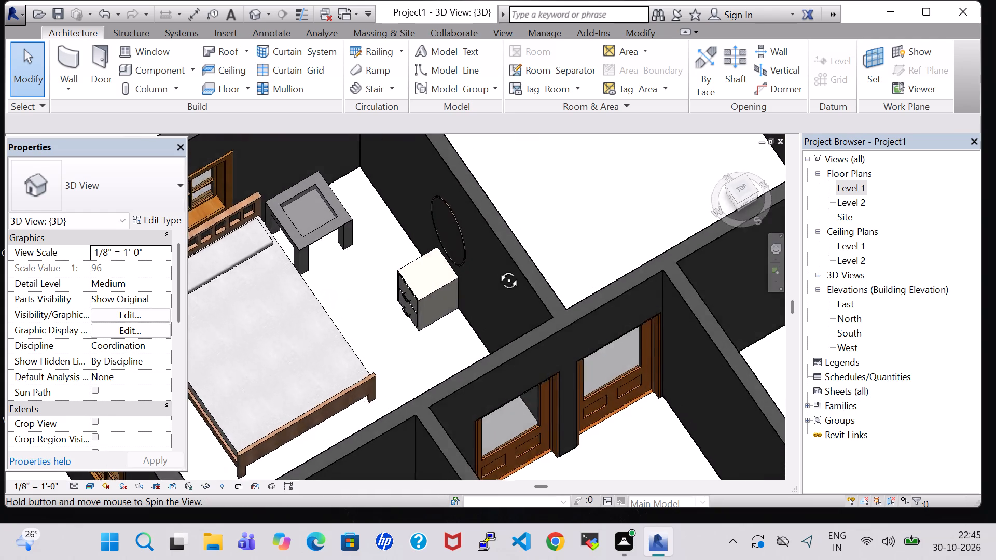
{"action": "middle_click_drag", "start_coordinate": [497, 269], "coordinate": [502, 252]}
Return to the Level 1 floor plan and load the Dresser family from the Furniture library's Storage folder.
{"action": "double_click", "coordinate": [843, 189]}
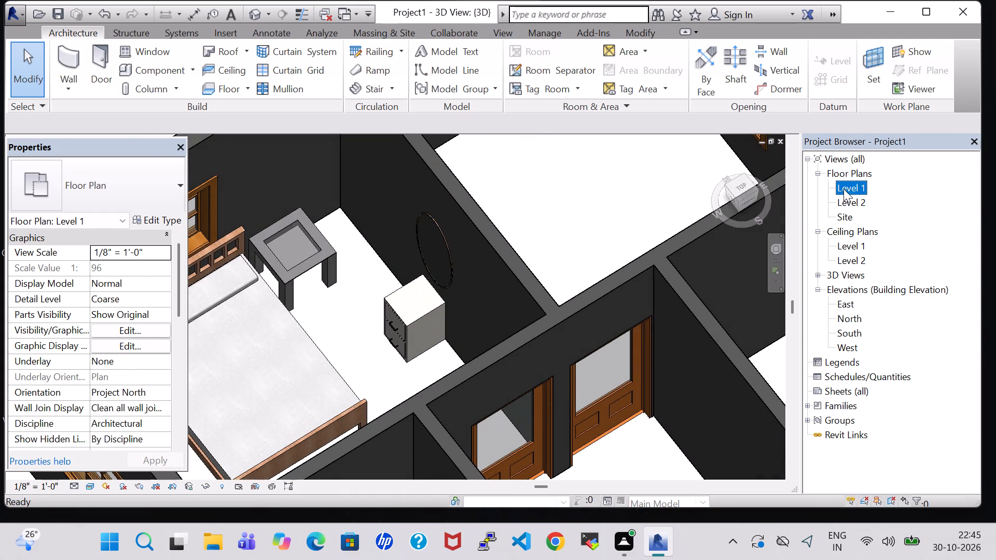
{"action": "scroll", "coordinate": [606, 262], "scroll_direction": "down", "scroll_amount": 3}
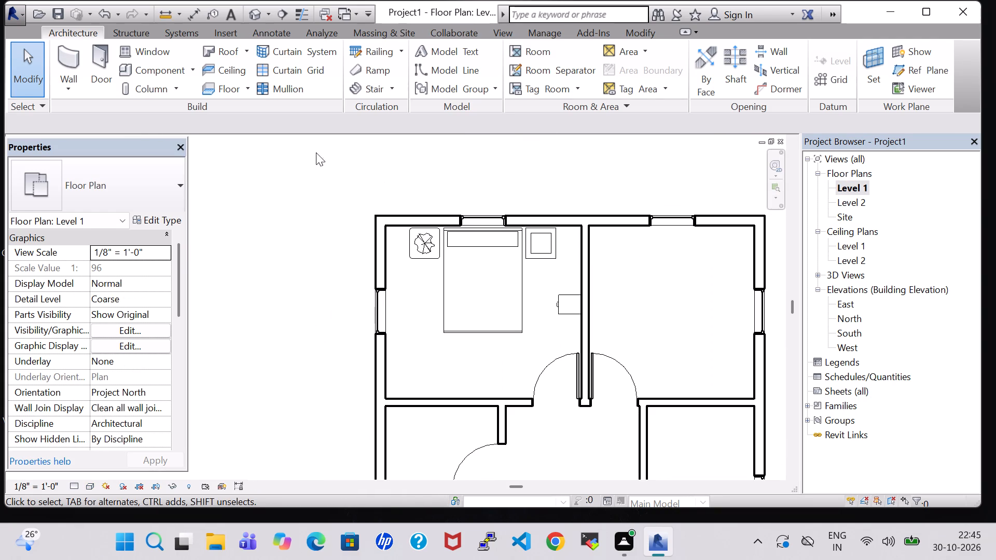
{"action": "left_click", "coordinate": [165, 69]}
{"action": "left_click", "coordinate": [641, 76]}
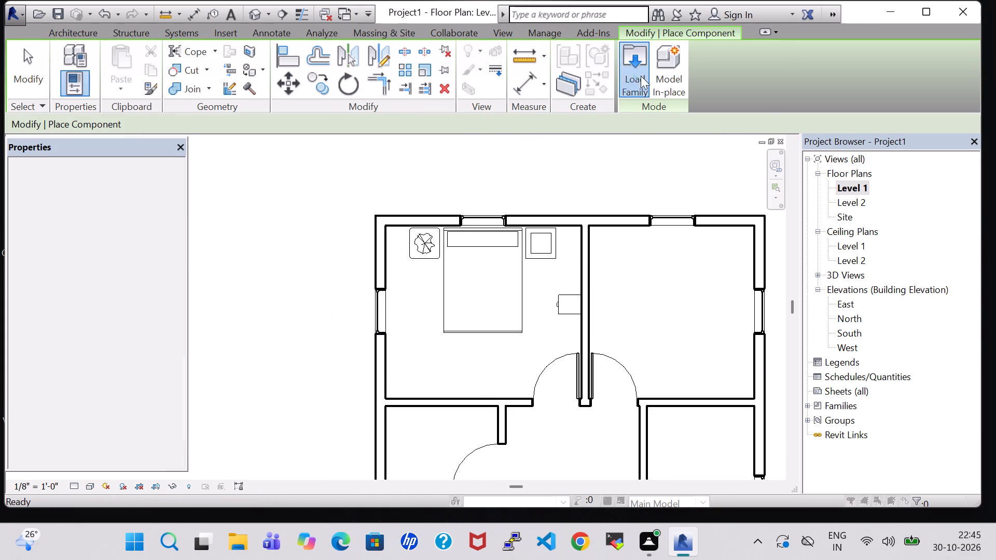
{"action": "left_click", "coordinate": [565, 342]}
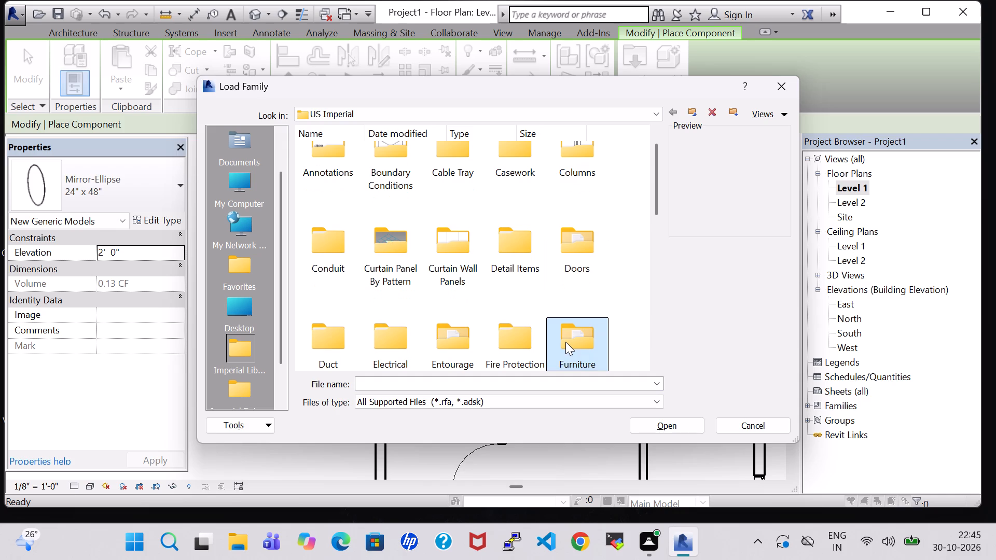
{"action": "double_click", "coordinate": [565, 342]}
{"action": "double_click", "coordinate": [454, 186]}
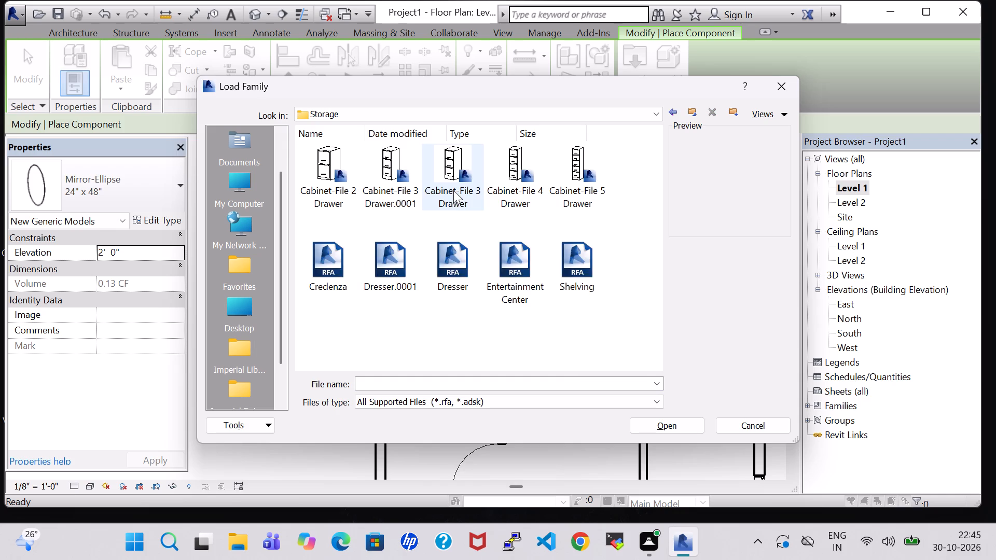
{"action": "left_click", "coordinate": [462, 260]}
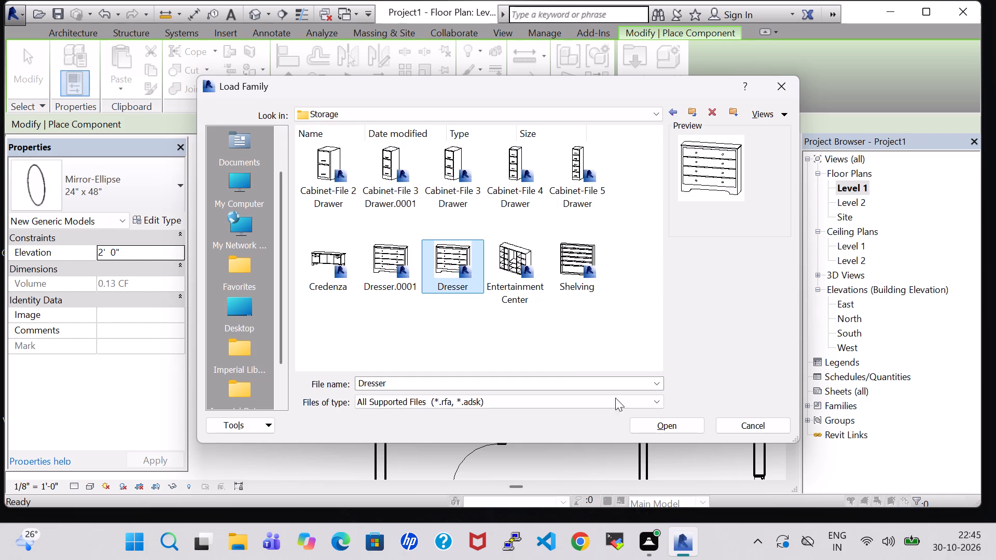
{"action": "left_click", "coordinate": [656, 426]}
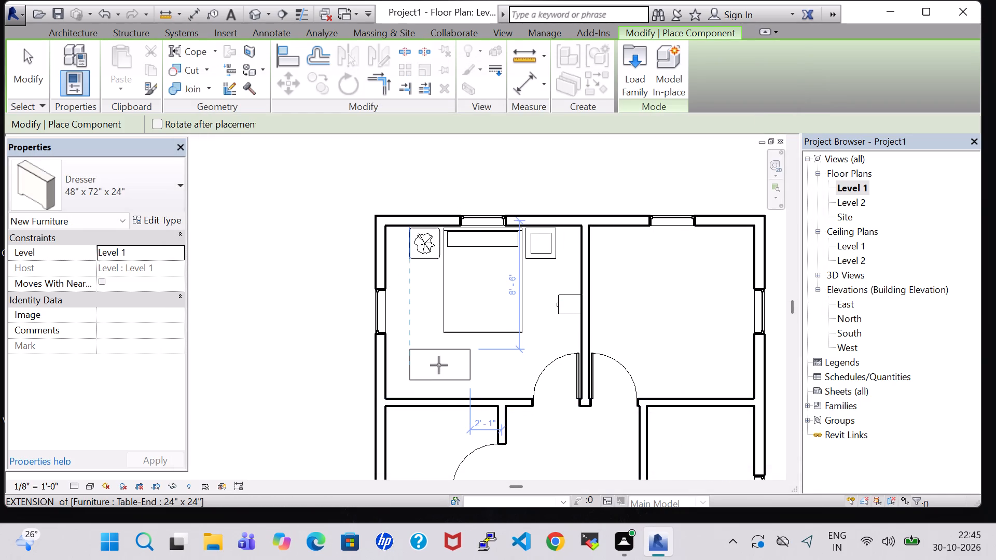
Place the 48" x 72" x 24" dresser, rotated to run along the west wall, in the northwest room's southwest corner.
{"action": "key", "text": "space"}
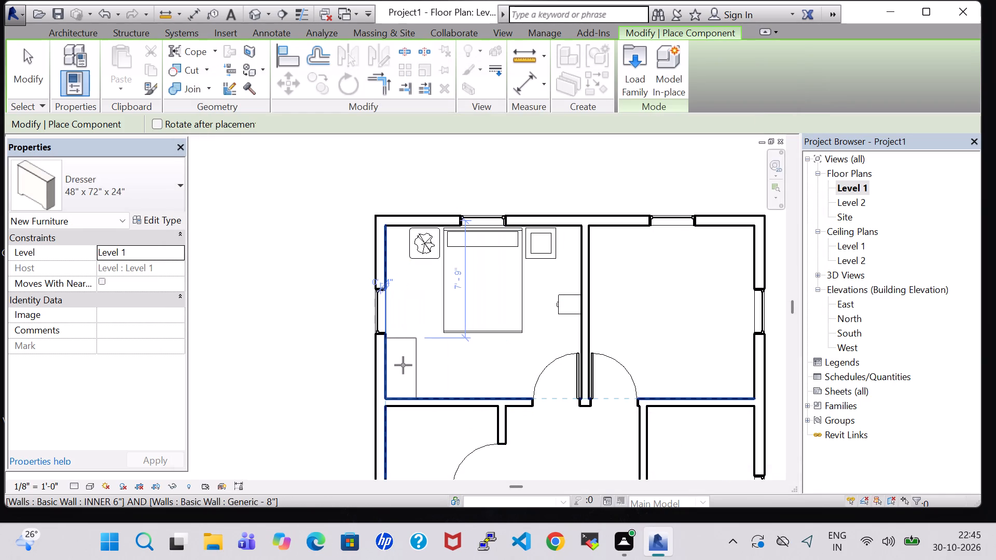
{"action": "left_click", "coordinate": [403, 365]}
{"action": "scroll", "coordinate": [403, 365], "scroll_direction": "up", "scroll_amount": 6}
{"action": "key", "text": "Escape"}
{"action": "key", "text": "Escape"}
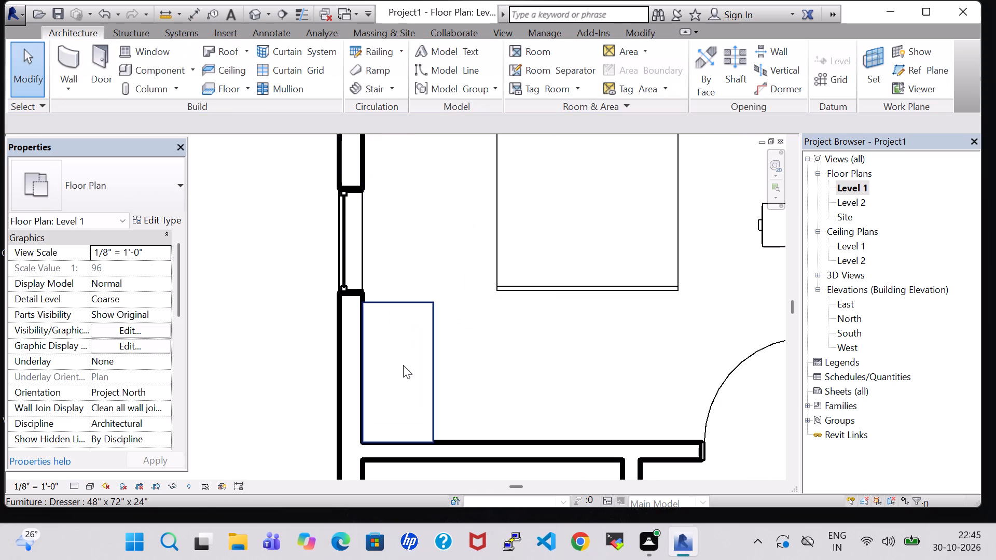
Nudge the dresser about 2" north along the west wall, away from the south partition.
{"action": "left_click", "coordinate": [388, 306]}
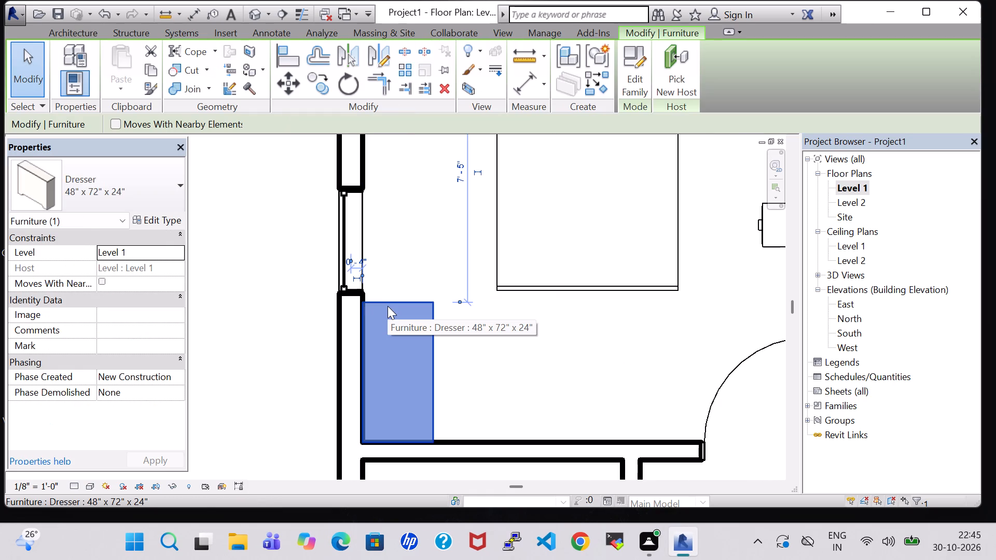
{"action": "key", "text": "Up"}
{"action": "key", "text": "Up"}
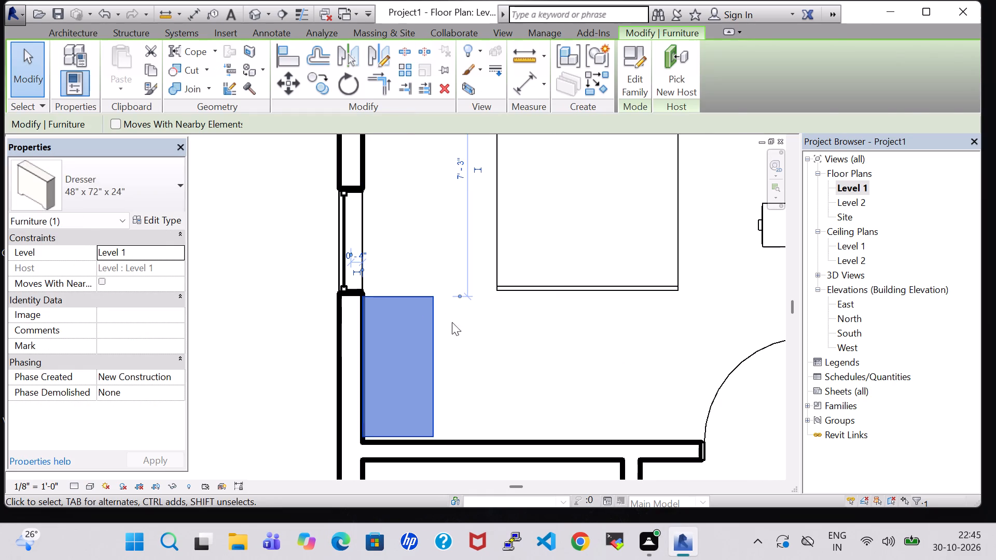
{"action": "left_click", "coordinate": [501, 335]}
Nudge the northwest room's west wall window slightly north, away from the dresser.
{"action": "left_click", "coordinate": [360, 247]}
{"action": "key", "text": "Up"}
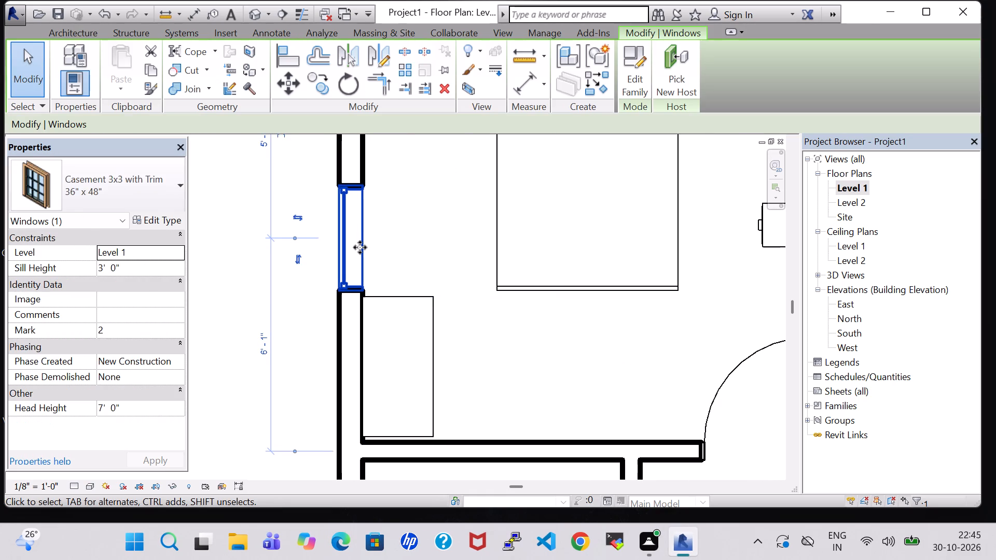
{"action": "key", "text": "Up"}
{"action": "key", "text": "Up"}
{"action": "left_click", "coordinate": [508, 349]}
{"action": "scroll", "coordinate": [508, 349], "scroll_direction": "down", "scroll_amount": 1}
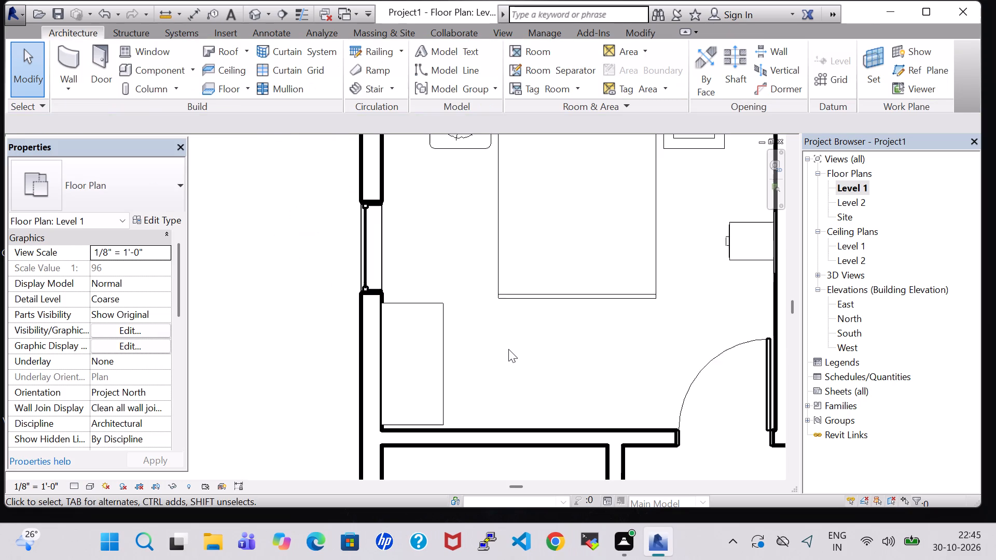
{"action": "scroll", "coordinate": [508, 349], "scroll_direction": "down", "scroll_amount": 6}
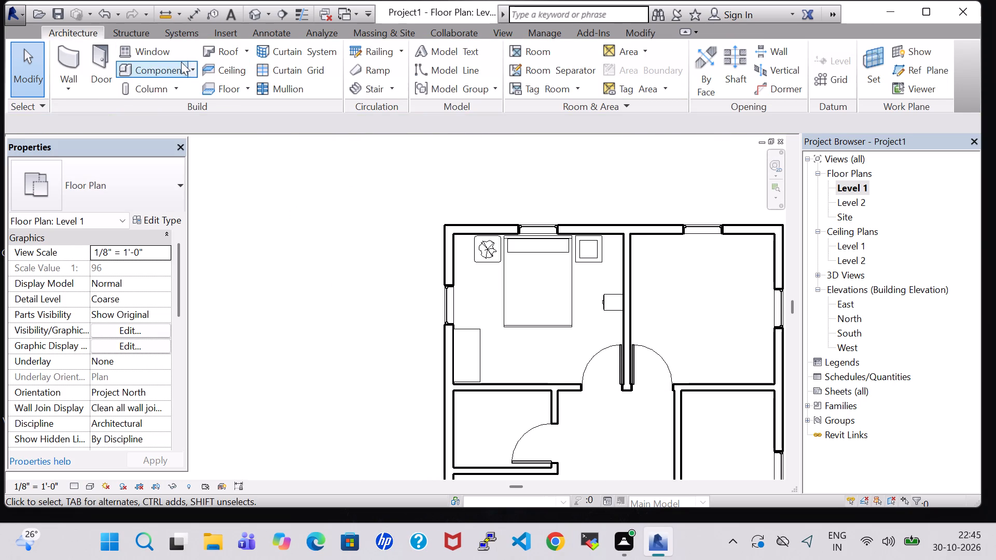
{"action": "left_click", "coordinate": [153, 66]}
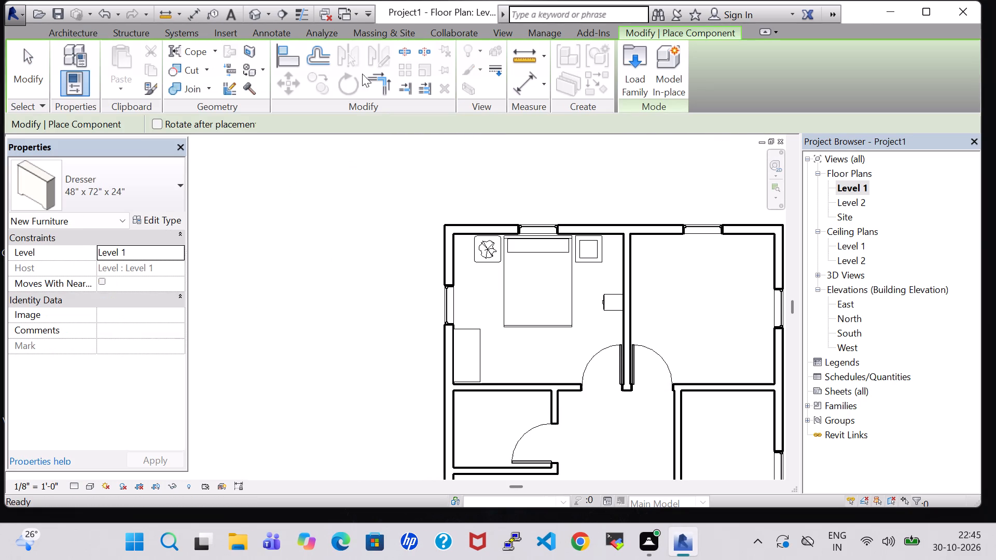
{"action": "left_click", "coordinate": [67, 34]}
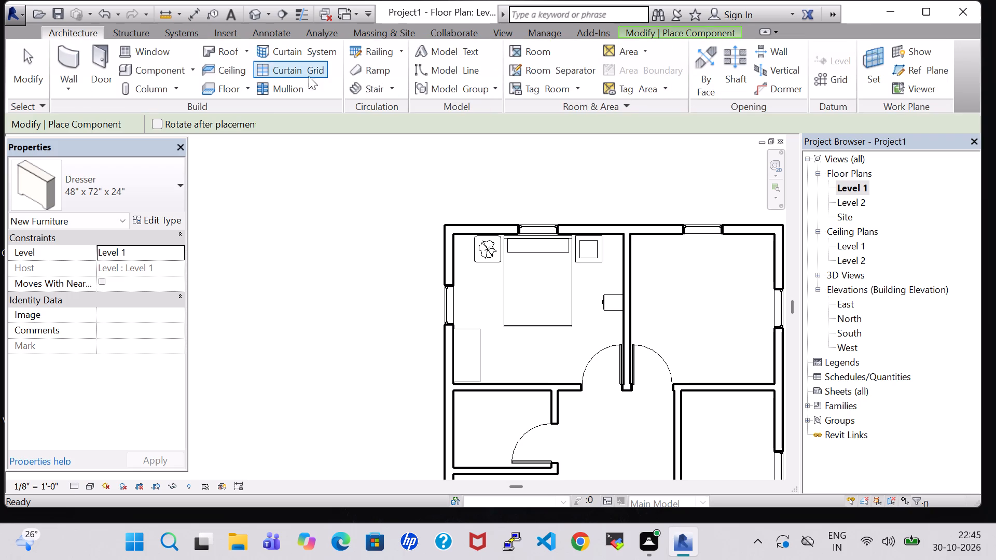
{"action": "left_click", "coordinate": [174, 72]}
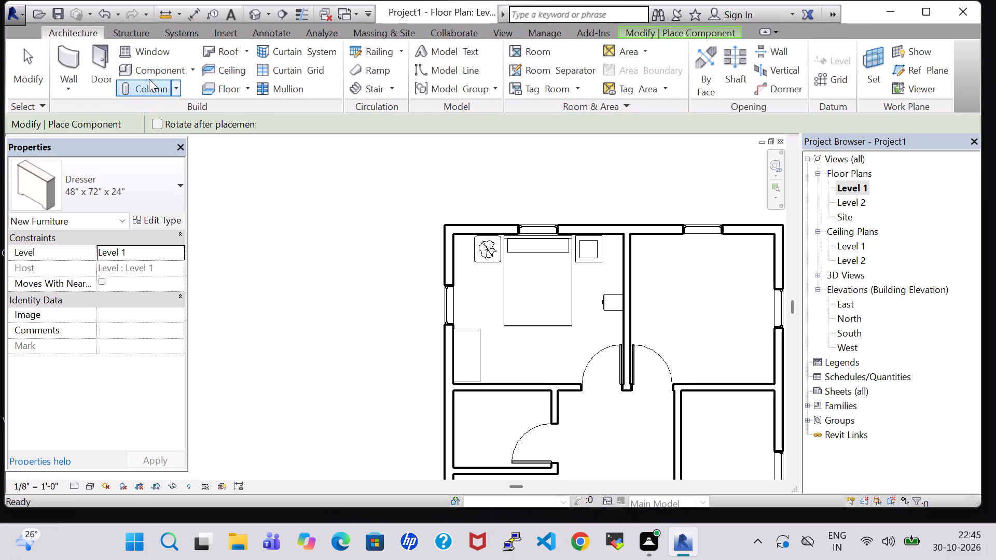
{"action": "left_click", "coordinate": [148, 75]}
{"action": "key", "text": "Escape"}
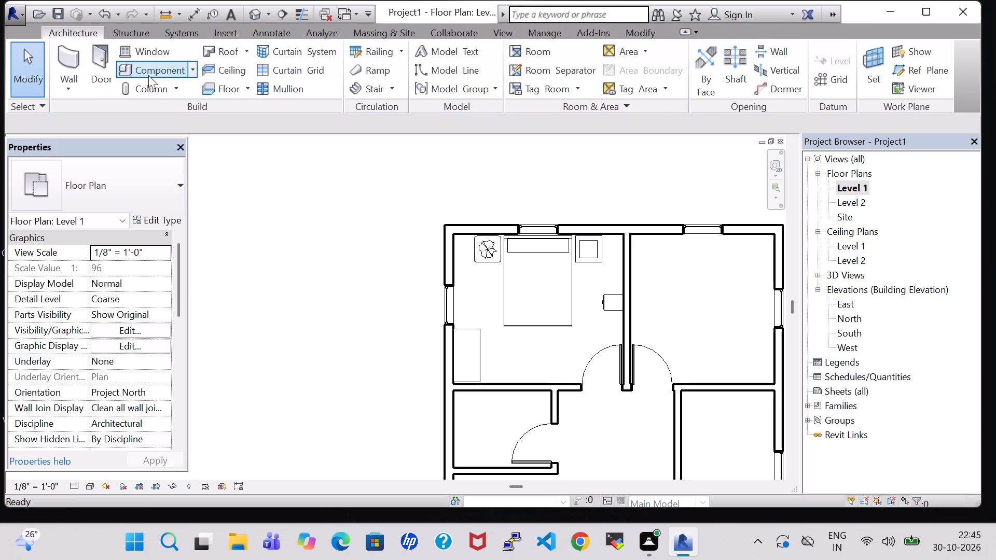
Load the TV - Flat Screen family from the US Imperial library's Furniture folder.
{"action": "left_click", "coordinate": [148, 75]}
{"action": "left_click", "coordinate": [628, 82]}
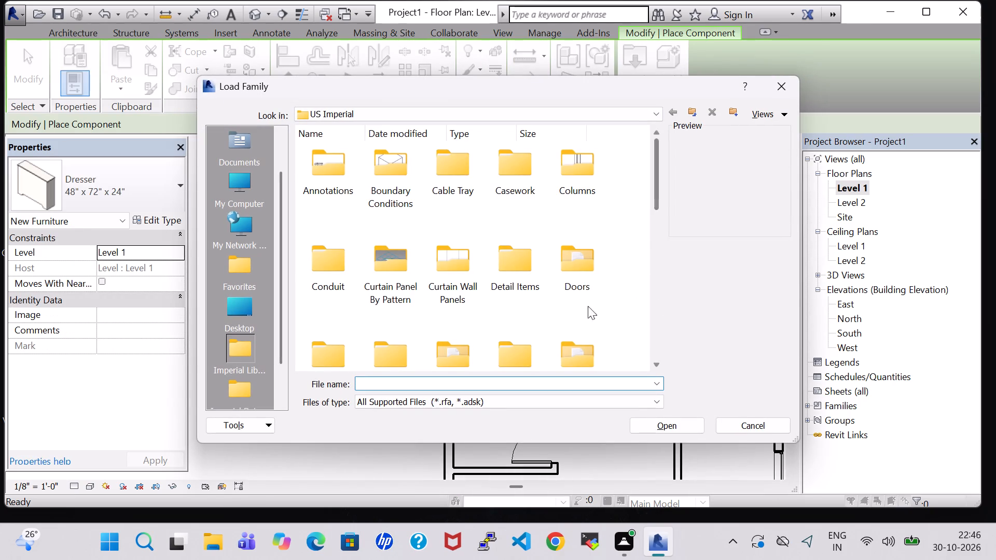
{"action": "double_click", "coordinate": [580, 352]}
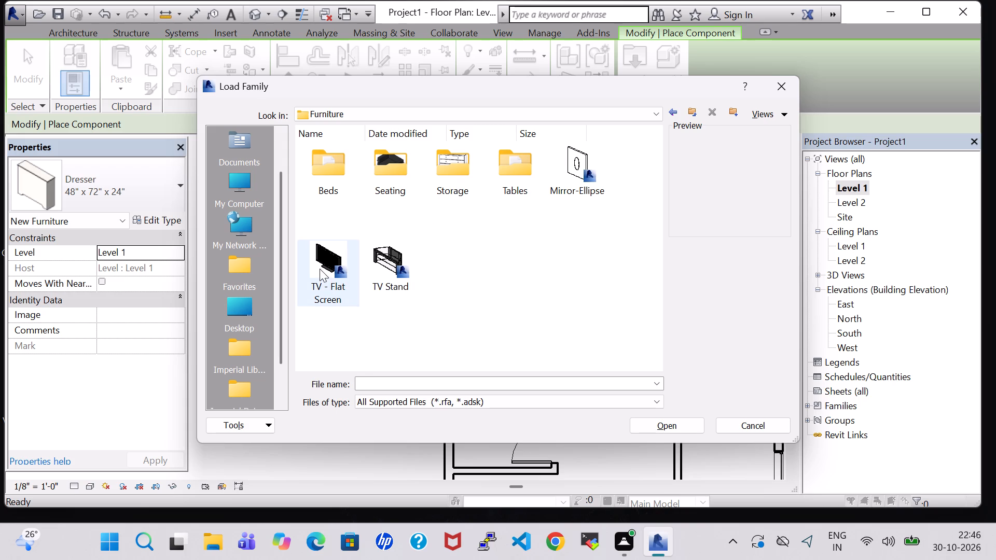
{"action": "left_click", "coordinate": [320, 269]}
{"action": "left_click", "coordinate": [679, 427]}
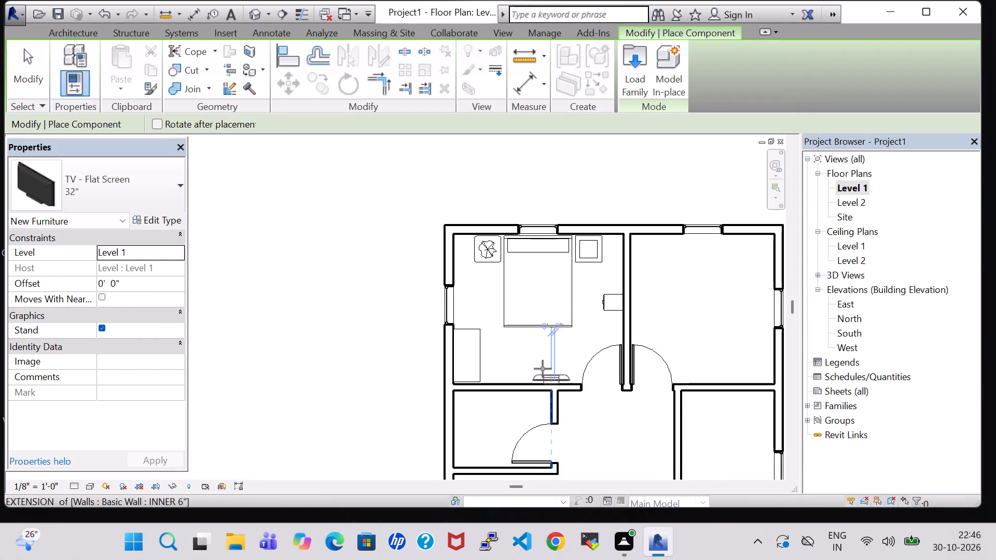
Place the 32" flat-screen TV against the northwest room's south partition, rotated to face the bed.
{"action": "scroll", "coordinate": [530, 353], "scroll_direction": "up", "scroll_amount": 4}
{"action": "key", "text": "space"}
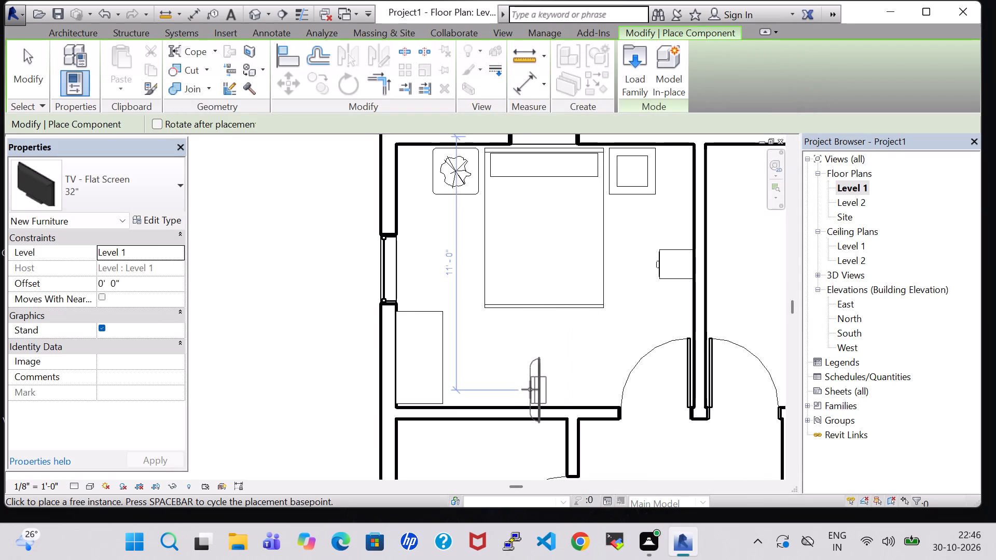
{"action": "key", "text": "space"}
{"action": "scroll", "coordinate": [523, 409], "scroll_direction": "up", "scroll_amount": 6}
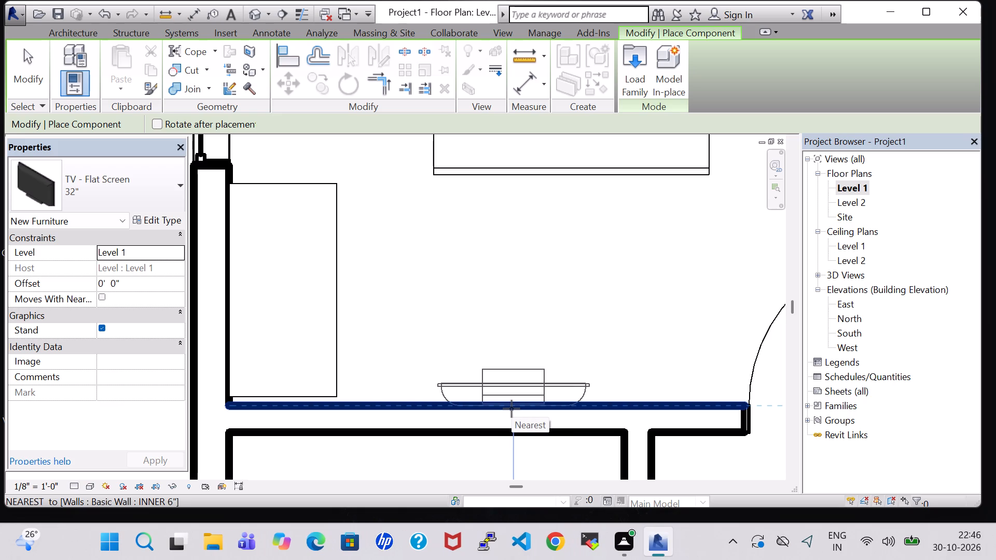
{"action": "left_click", "coordinate": [511, 409]}
{"action": "key", "text": "Escape"}
{"action": "key", "text": "Escape"}
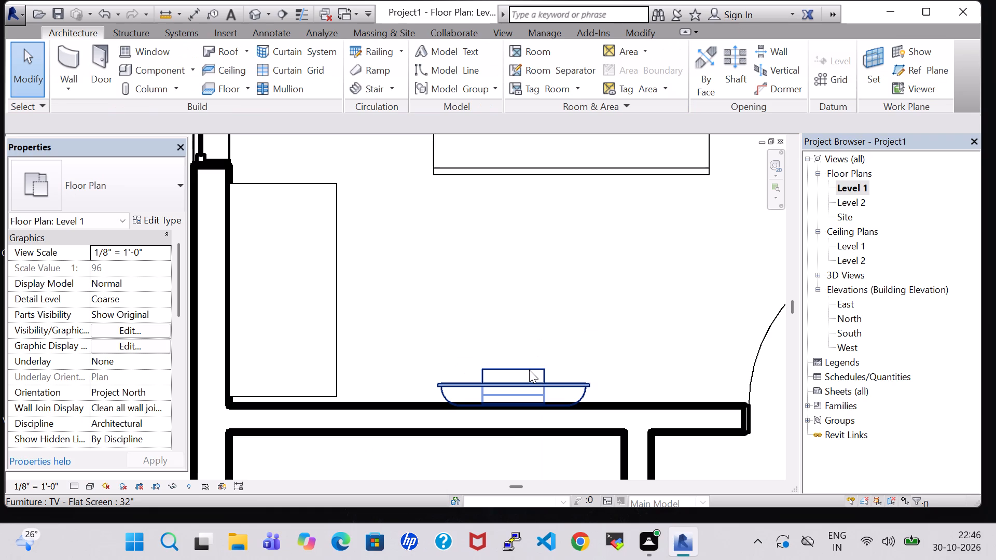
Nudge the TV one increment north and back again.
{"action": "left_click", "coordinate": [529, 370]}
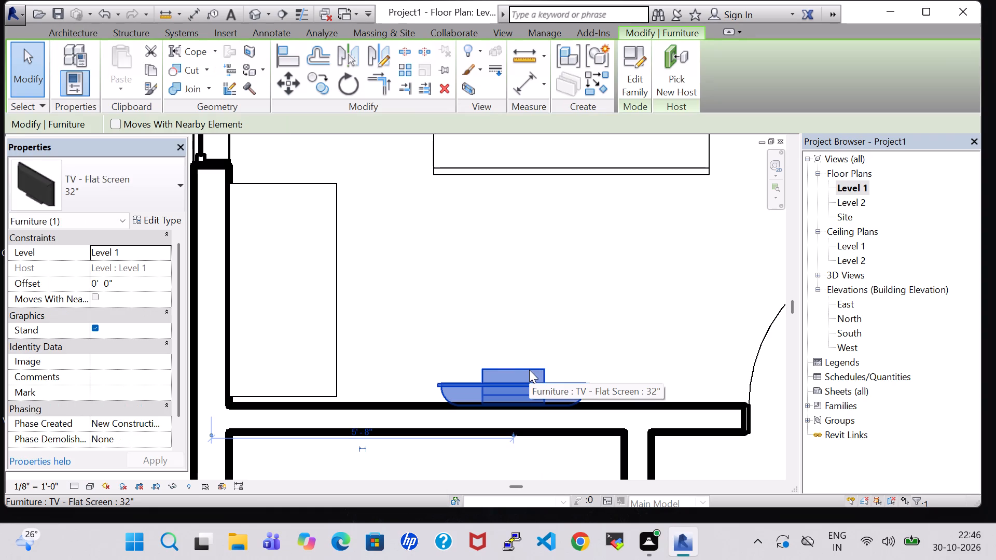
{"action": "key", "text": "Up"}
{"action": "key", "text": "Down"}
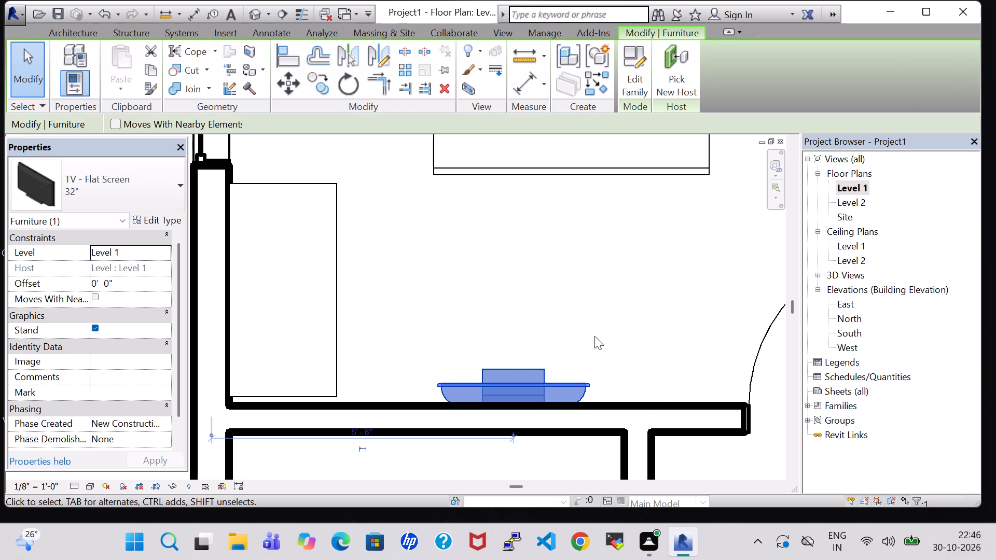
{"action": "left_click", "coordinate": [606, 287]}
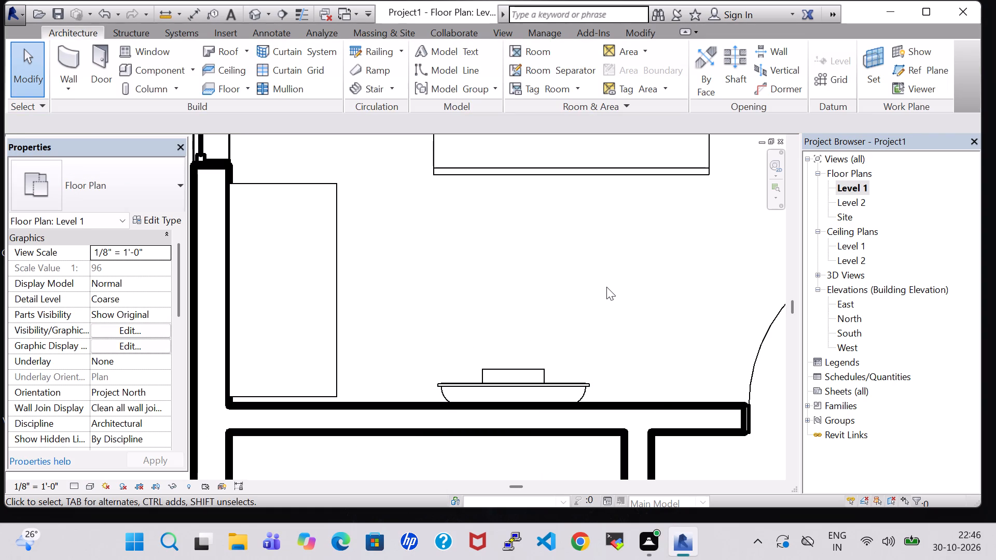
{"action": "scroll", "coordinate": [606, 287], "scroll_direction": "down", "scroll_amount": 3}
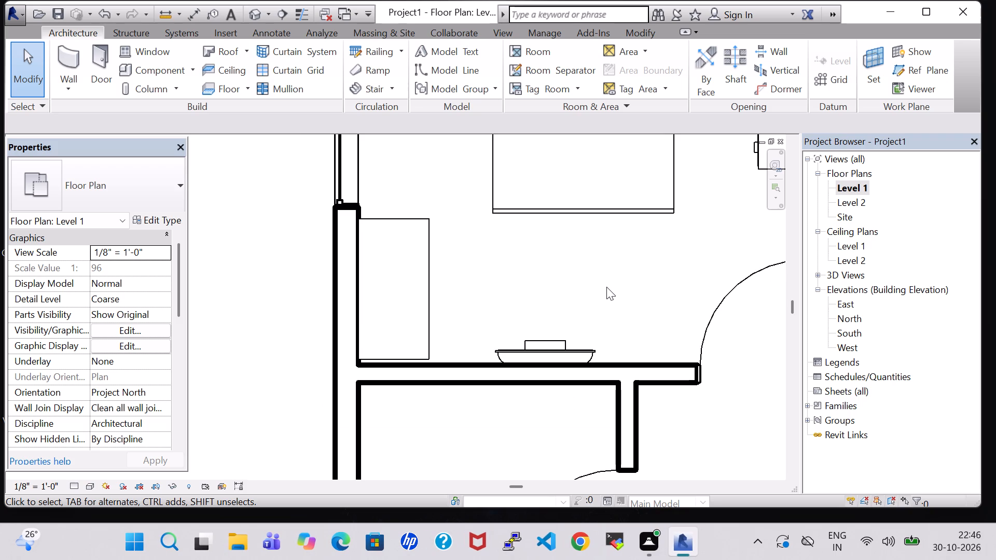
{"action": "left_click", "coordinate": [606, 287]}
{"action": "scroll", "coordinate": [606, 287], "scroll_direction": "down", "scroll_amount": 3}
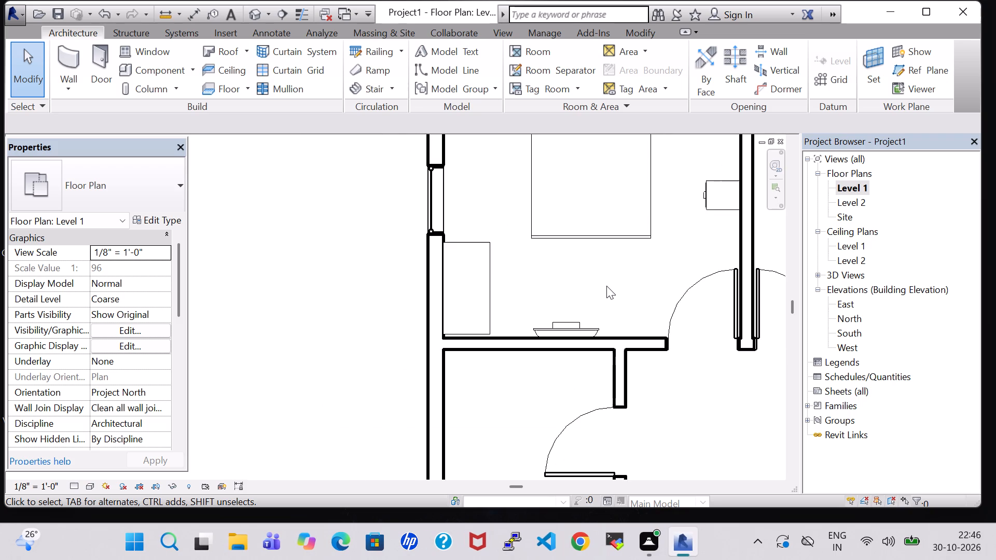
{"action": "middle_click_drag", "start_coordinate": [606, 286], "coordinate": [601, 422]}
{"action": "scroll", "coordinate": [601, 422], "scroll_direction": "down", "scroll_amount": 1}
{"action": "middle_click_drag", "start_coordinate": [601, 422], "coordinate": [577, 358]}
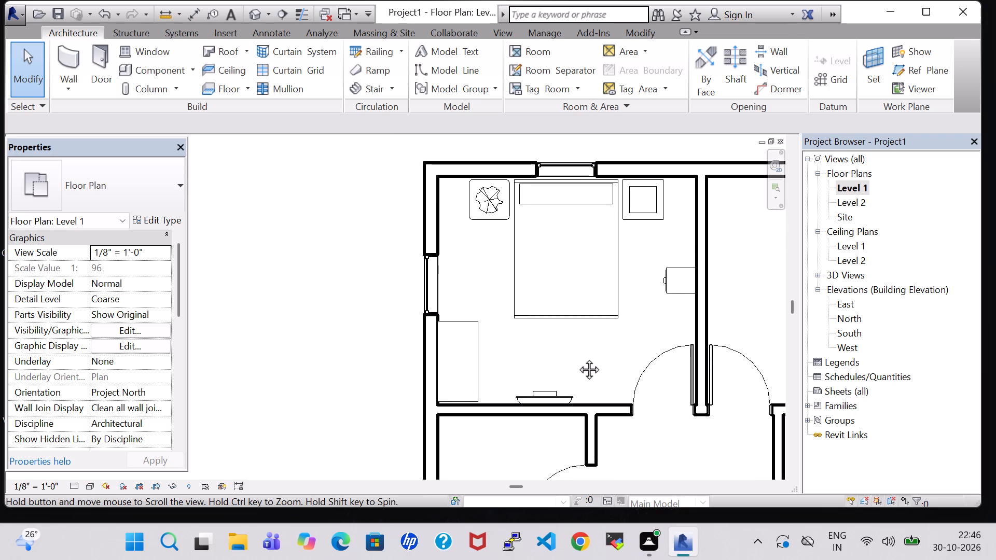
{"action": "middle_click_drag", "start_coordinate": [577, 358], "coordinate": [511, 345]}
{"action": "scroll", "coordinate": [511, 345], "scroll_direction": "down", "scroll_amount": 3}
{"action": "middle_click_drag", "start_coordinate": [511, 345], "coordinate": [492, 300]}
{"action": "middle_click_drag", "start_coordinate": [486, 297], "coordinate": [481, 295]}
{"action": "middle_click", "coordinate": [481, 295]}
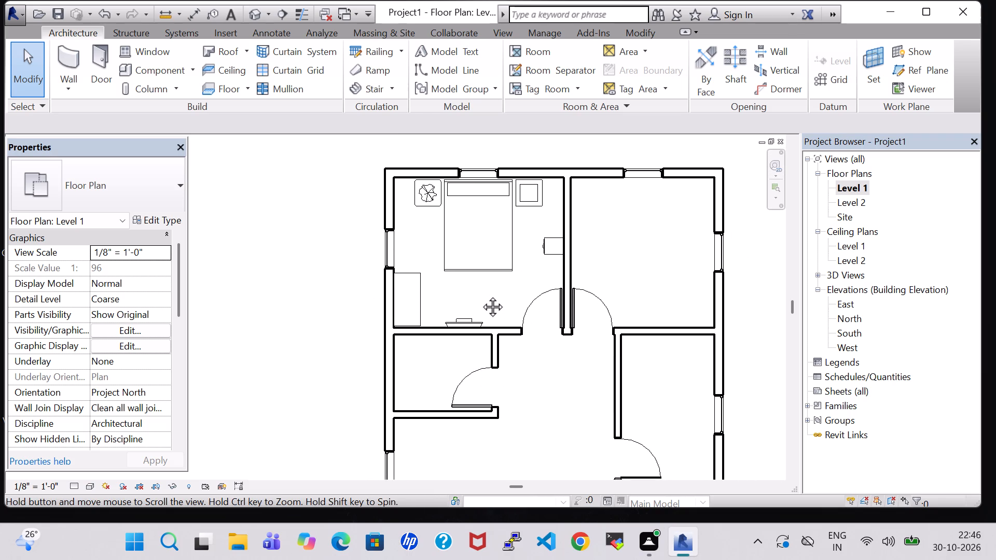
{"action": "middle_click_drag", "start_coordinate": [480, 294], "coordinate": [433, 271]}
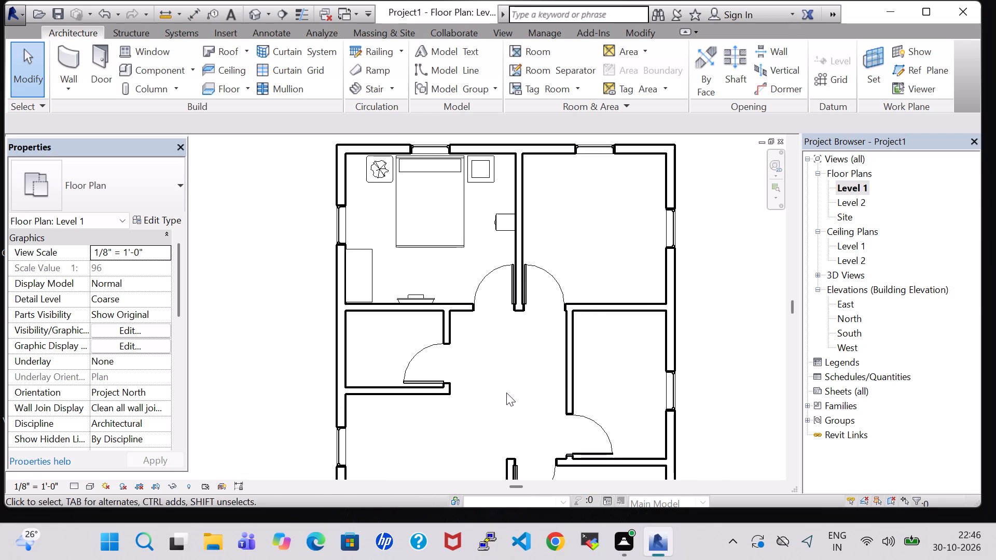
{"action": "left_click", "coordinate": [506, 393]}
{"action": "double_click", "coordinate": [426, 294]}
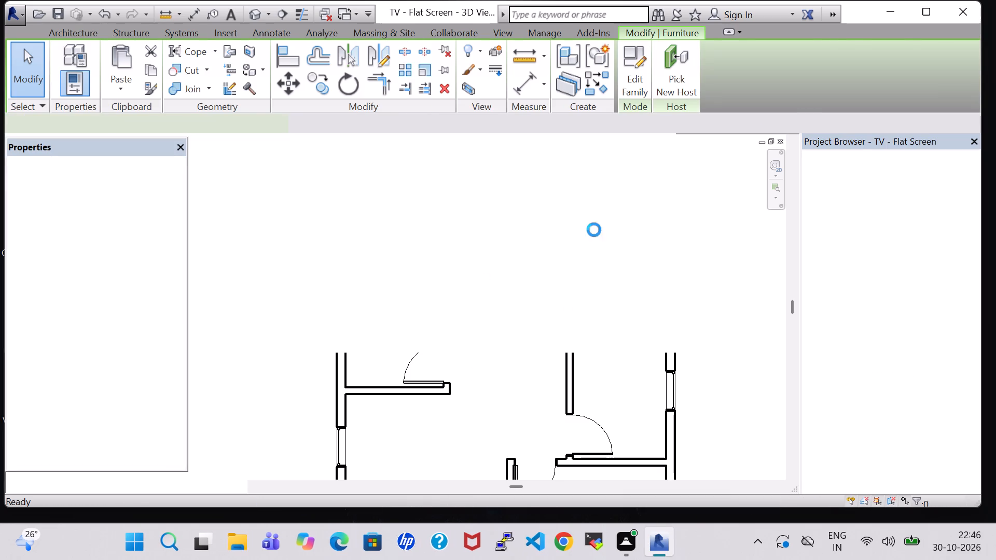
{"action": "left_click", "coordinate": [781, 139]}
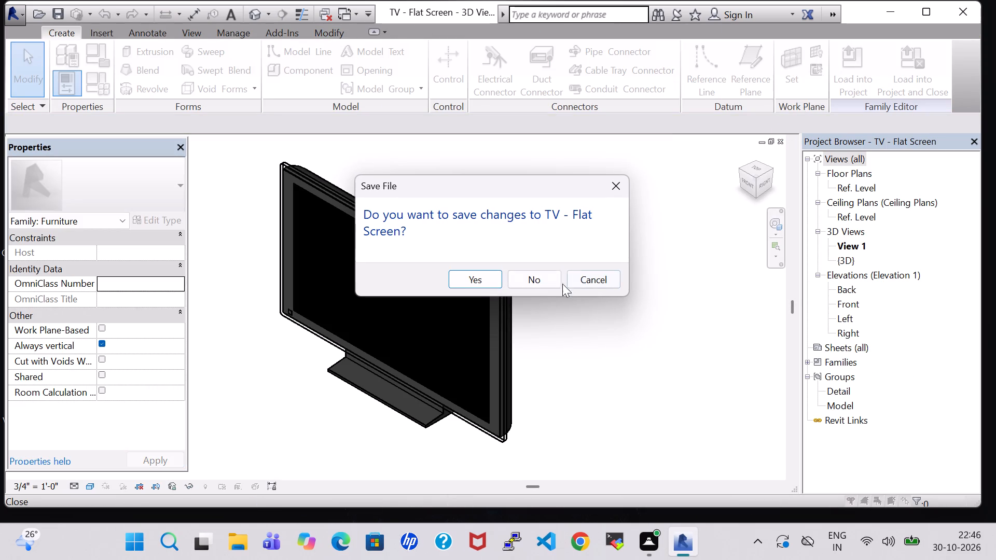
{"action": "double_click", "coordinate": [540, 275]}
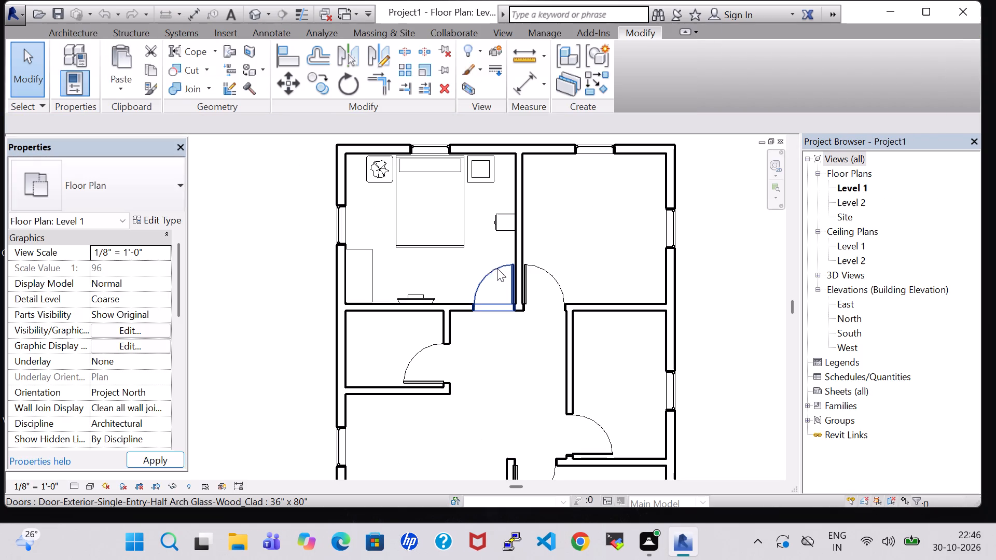
Nudge the TV east along the south partition to about 6' 5" from the west wall.
{"action": "left_click", "coordinate": [424, 293]}
{"action": "key", "text": "Right"}
{"action": "key", "text": "Right"}
{"action": "key", "text": "Right"}
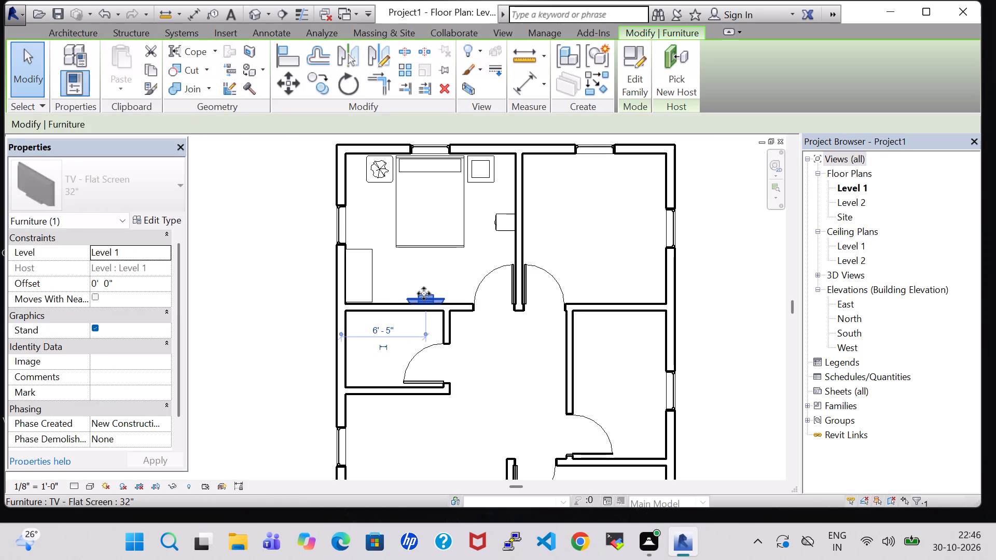
{"action": "left_click", "coordinate": [481, 373]}
Load the Table-Rectangular family from the Furniture library's Tables folder.
{"action": "left_click", "coordinate": [60, 36]}
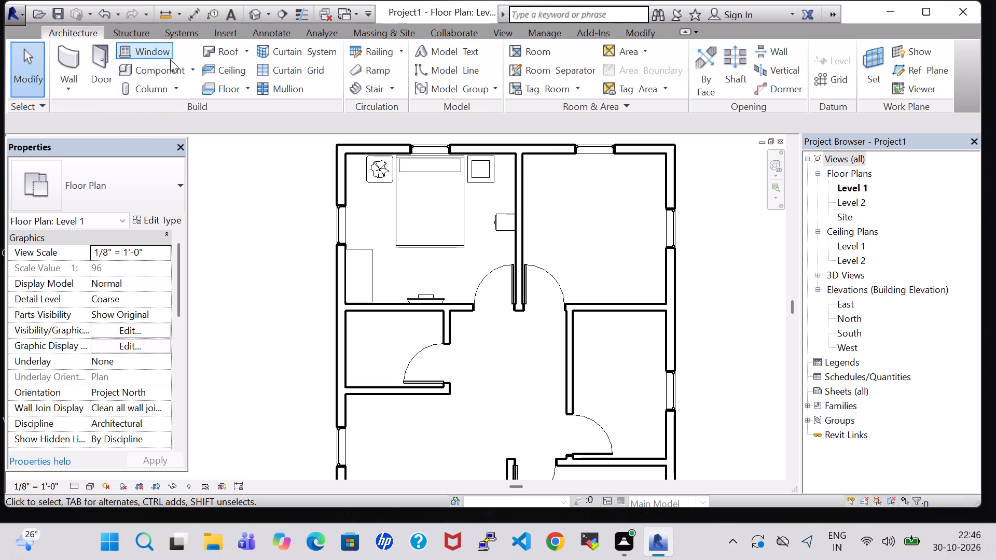
{"action": "left_click", "coordinate": [172, 64]}
{"action": "left_click", "coordinate": [634, 81]}
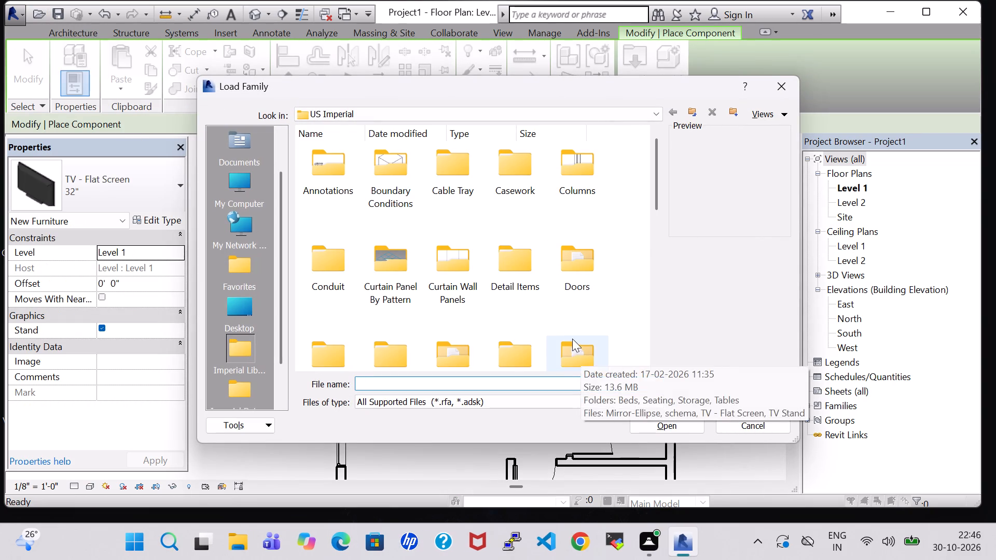
{"action": "scroll", "coordinate": [572, 339], "scroll_direction": "down", "scroll_amount": 1}
{"action": "double_click", "coordinate": [562, 220]}
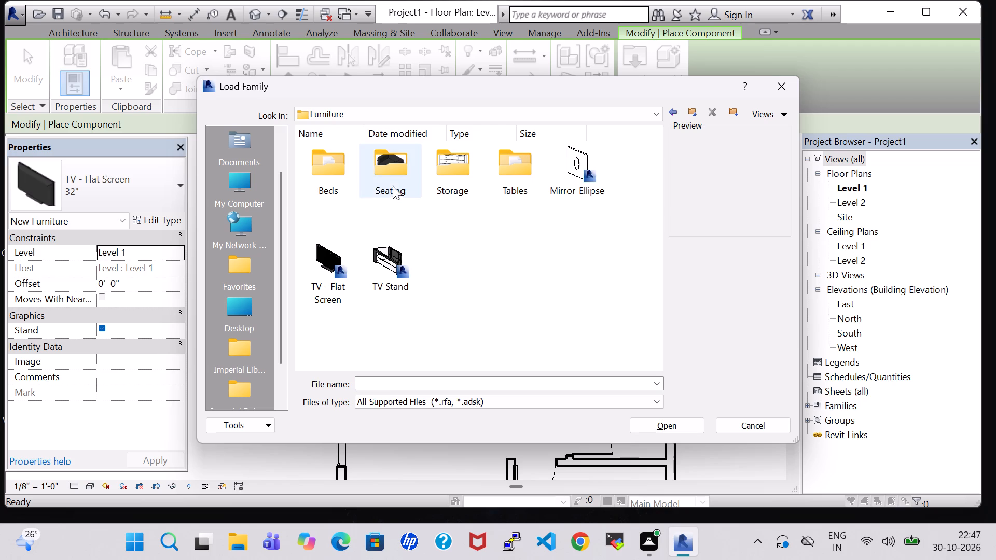
{"action": "double_click", "coordinate": [508, 181]}
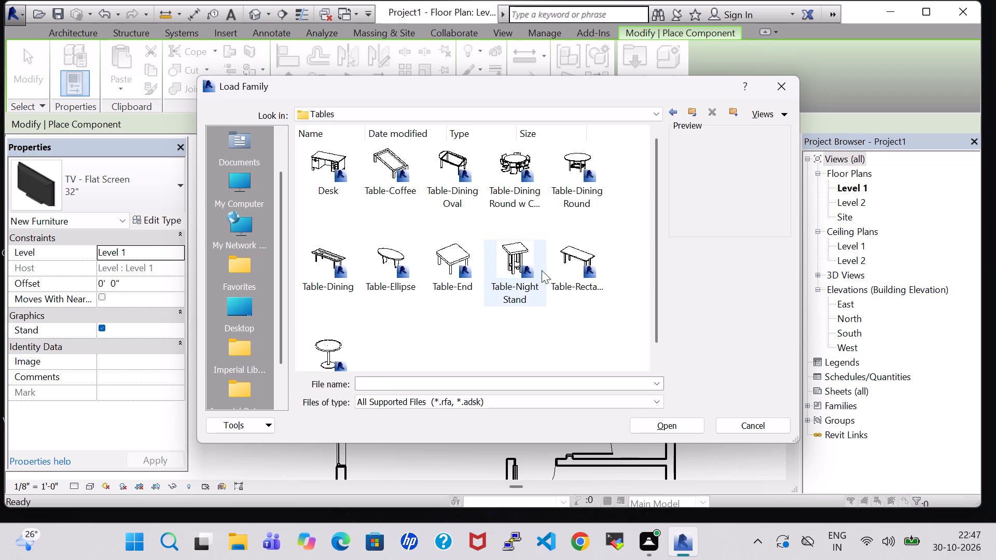
{"action": "left_click", "coordinate": [571, 260]}
{"action": "left_click", "coordinate": [665, 423]}
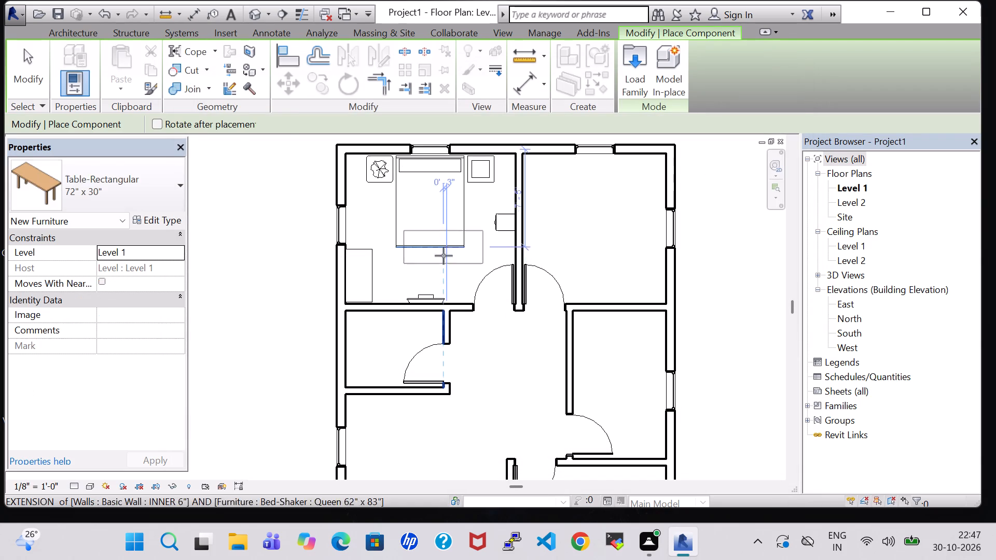
Place the 72" x 30" rectangular table over the TV, against the northwest room's south partition.
{"action": "scroll", "coordinate": [432, 285], "scroll_direction": "up", "scroll_amount": 7}
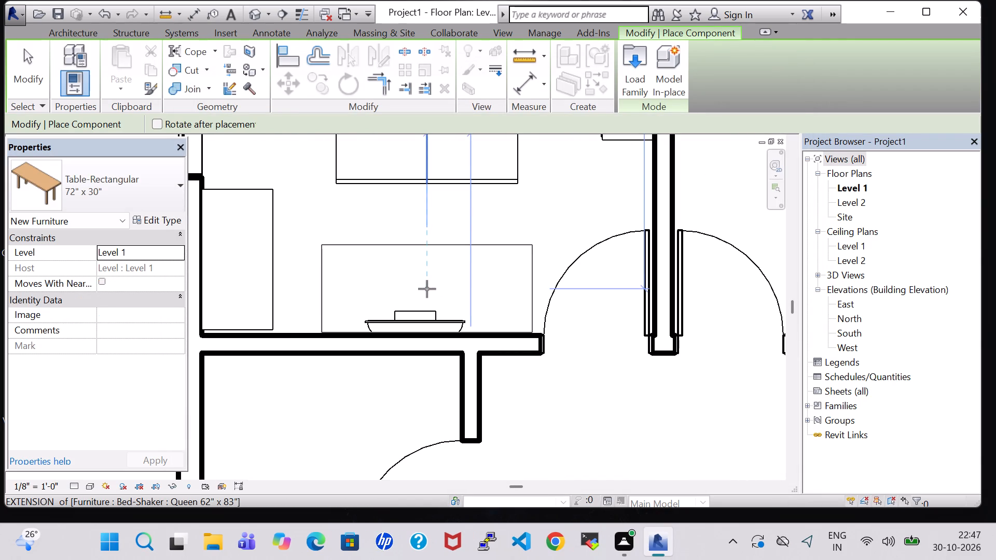
{"action": "left_click", "coordinate": [422, 290]}
{"action": "key", "text": "Escape"}
{"action": "key", "text": "Escape"}
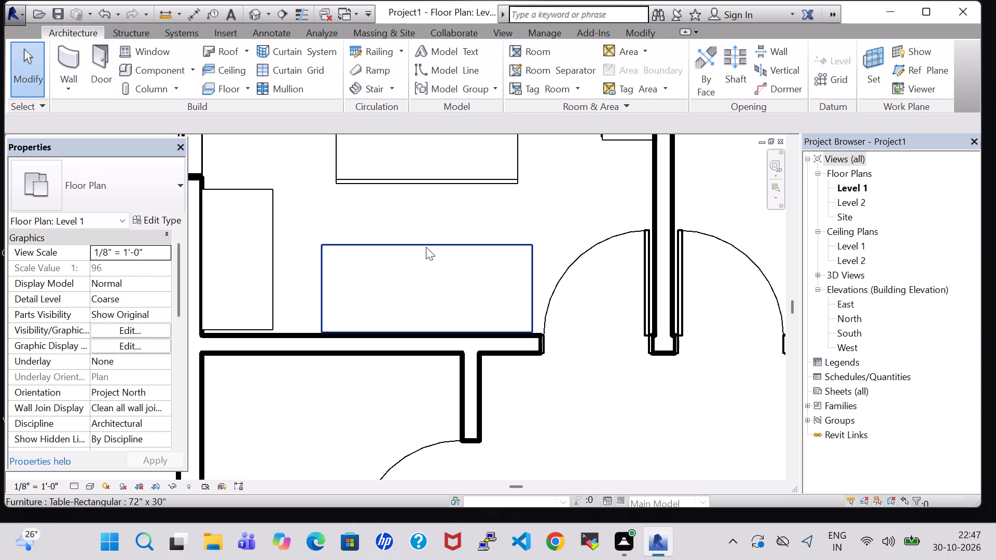
Set the rectangular table type's height to 2' 2" and its length to 4' 0".
{"action": "left_click", "coordinate": [426, 247]}
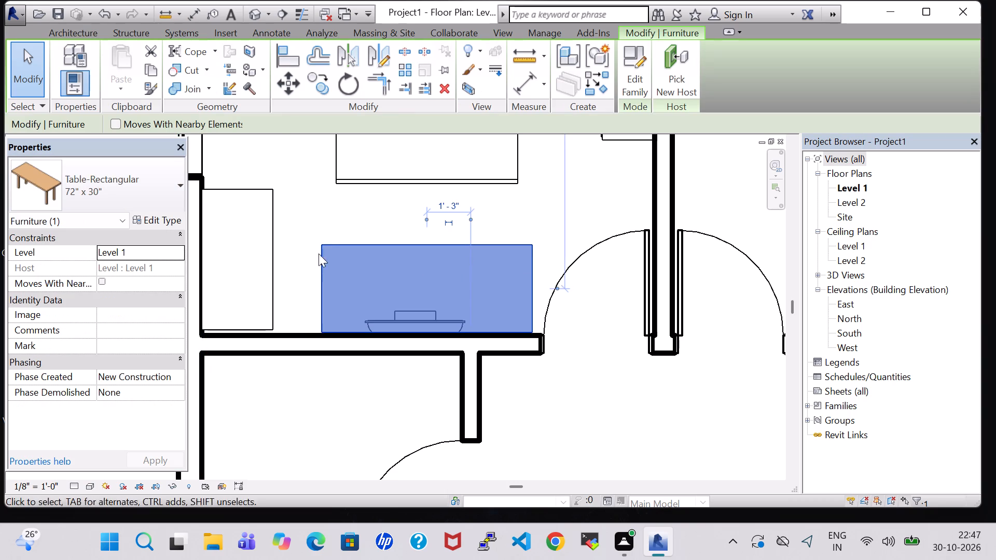
{"action": "left_click", "coordinate": [160, 218]}
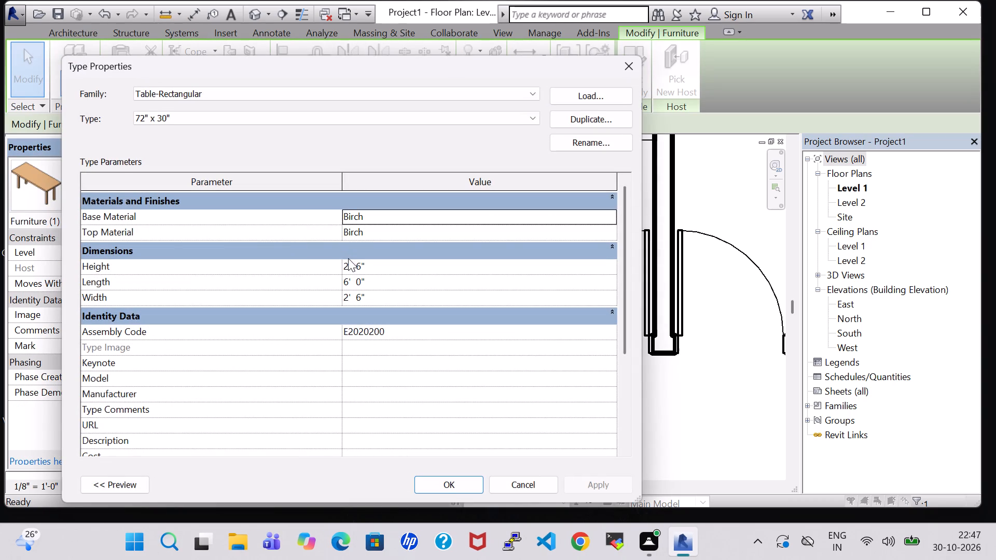
{"action": "left_click", "coordinate": [361, 267]}
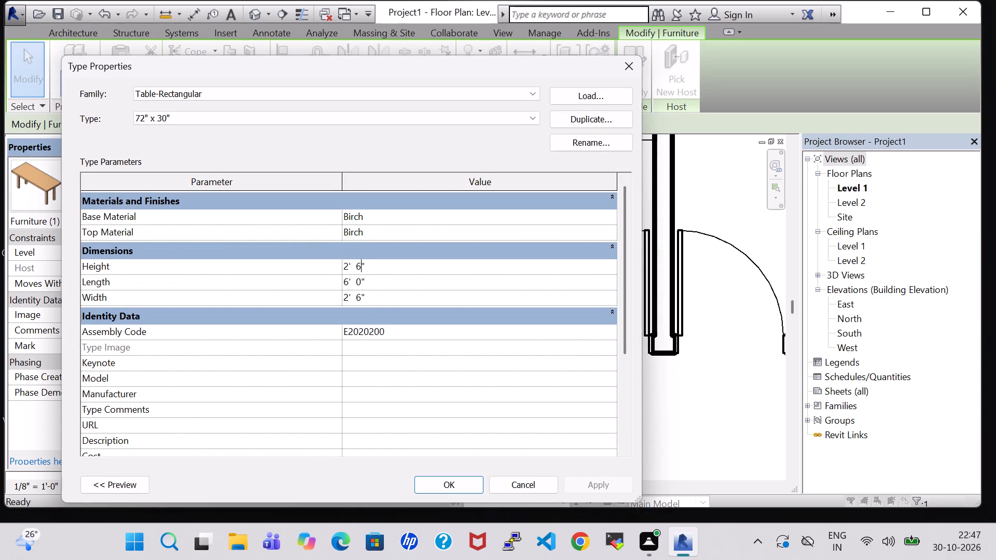
{"action": "key", "text": "BackSpace"}
{"action": "key", "text": "2"}
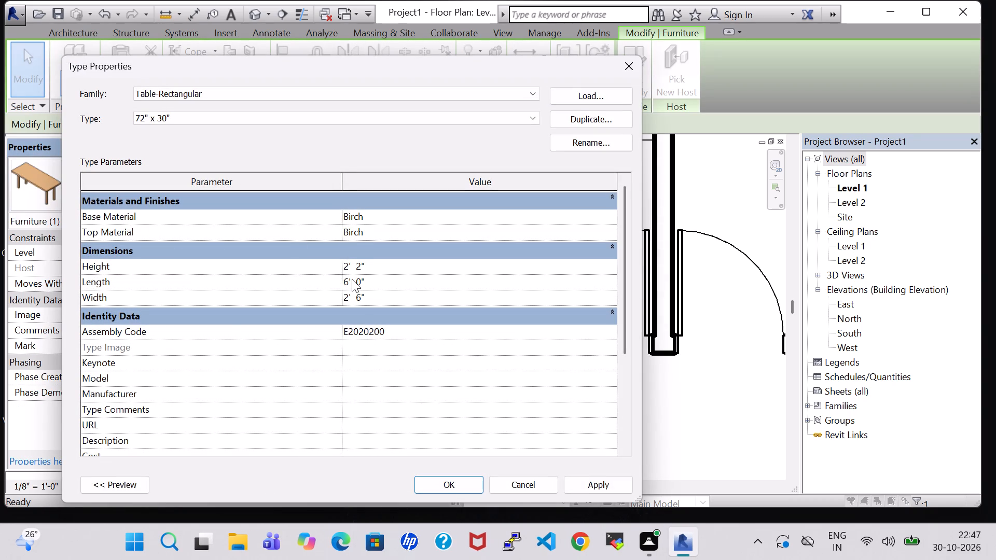
{"action": "left_click", "coordinate": [350, 284]}
{"action": "key", "text": "BackSpace"}
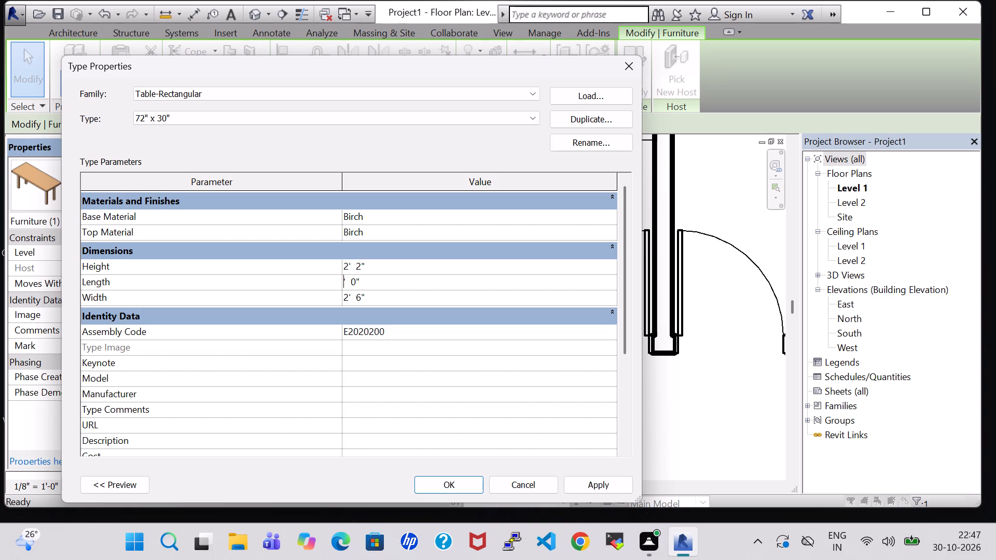
{"action": "key", "text": "4"}
{"action": "left_click", "coordinate": [421, 488]}
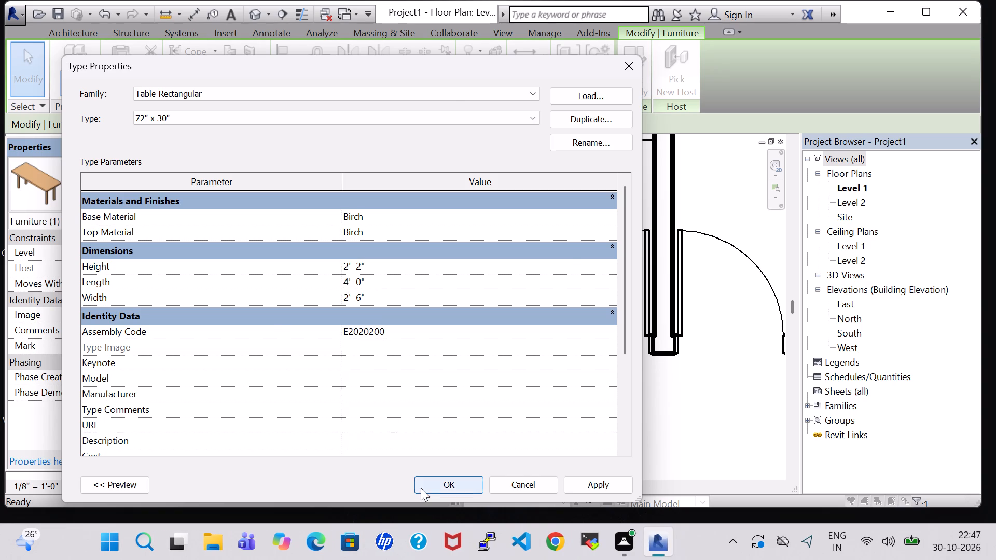
Nudge the rectangular table about 3" west along the south partition, closer to centred on the TV.
{"action": "key", "text": "Left"}
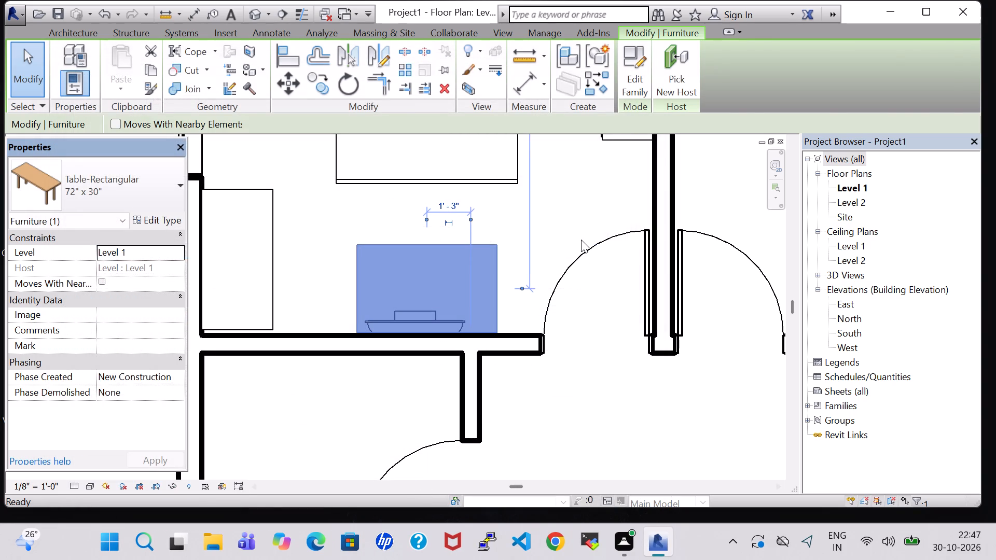
{"action": "left_click", "coordinate": [581, 240]}
{"action": "left_click", "coordinate": [482, 243]}
{"action": "key", "text": "Left"}
{"action": "key", "text": "Left"}
{"action": "key", "text": "Left"}
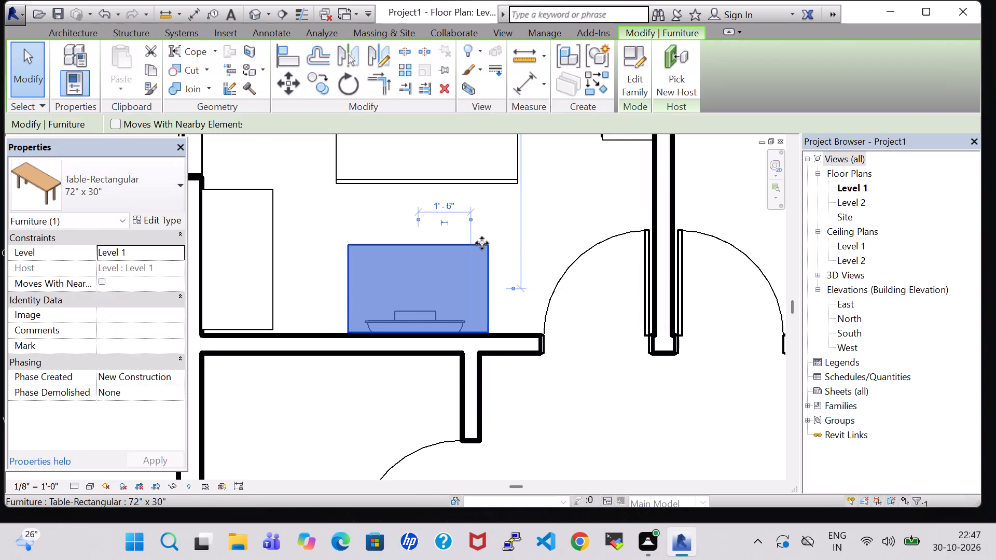
{"action": "left_click", "coordinate": [556, 231]}
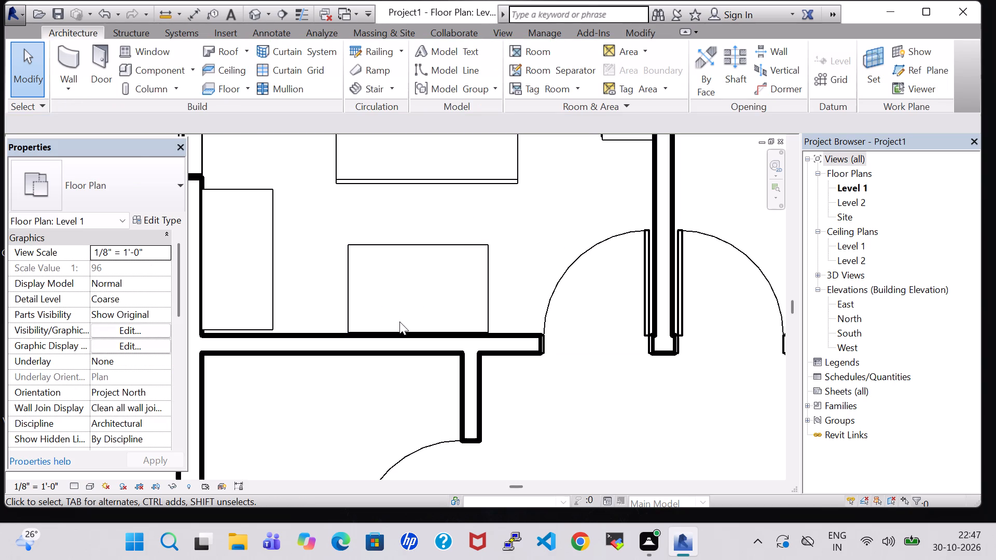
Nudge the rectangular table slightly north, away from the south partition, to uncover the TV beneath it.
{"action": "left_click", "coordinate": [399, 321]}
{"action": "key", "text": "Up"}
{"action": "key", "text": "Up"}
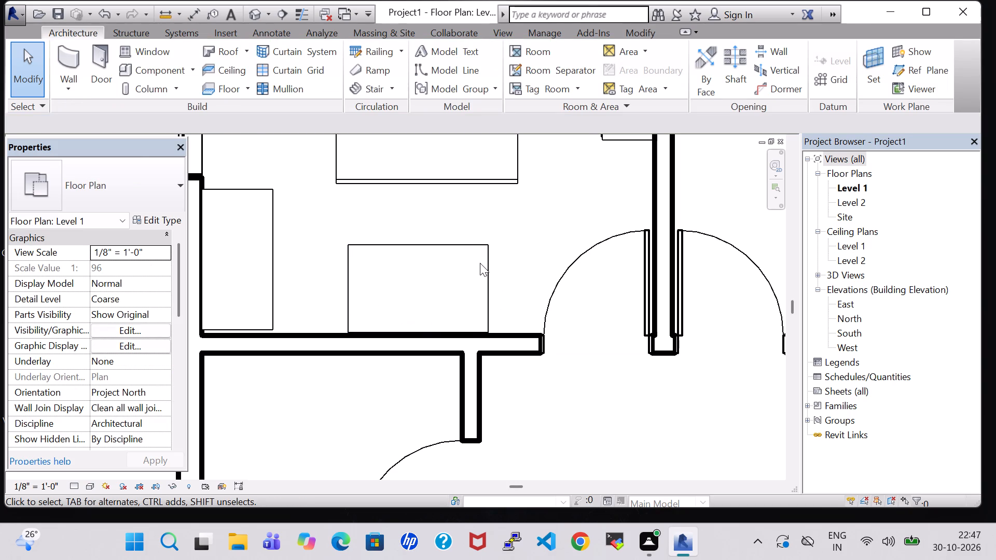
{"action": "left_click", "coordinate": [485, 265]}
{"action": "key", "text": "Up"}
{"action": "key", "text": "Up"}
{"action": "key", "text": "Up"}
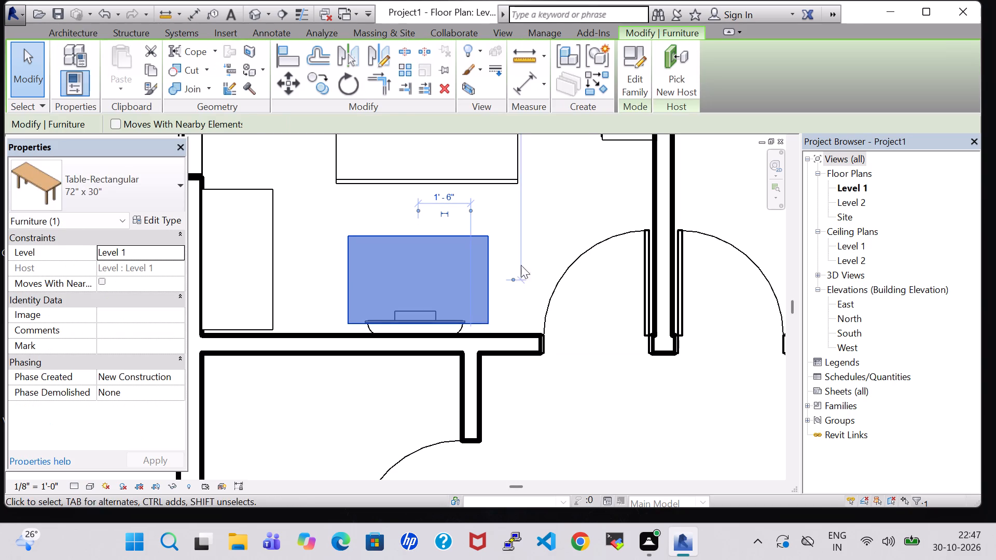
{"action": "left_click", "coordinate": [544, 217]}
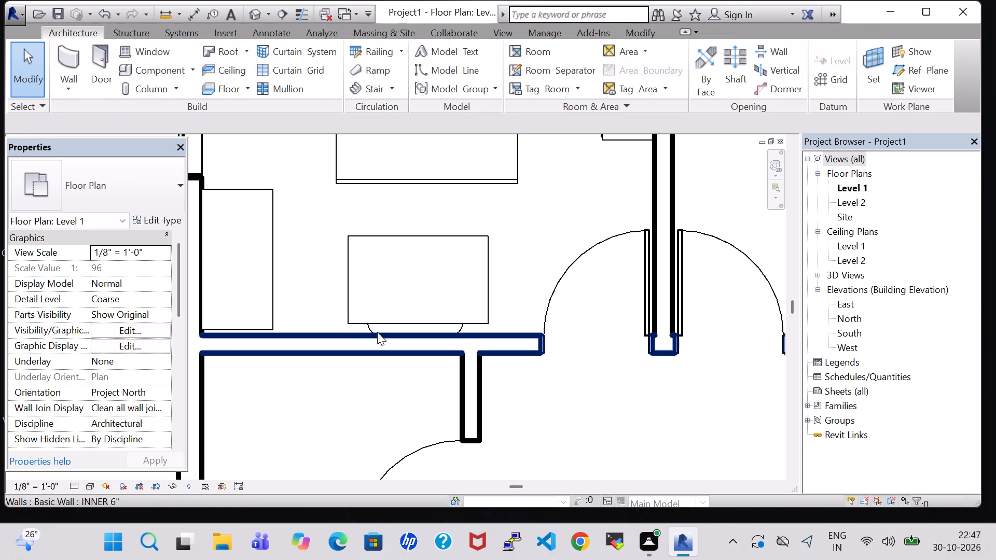
Set the offset of the 32" flat-screen TV at the south partition to 3' 5".
{"action": "scroll", "coordinate": [365, 328], "scroll_direction": "up", "scroll_amount": 8}
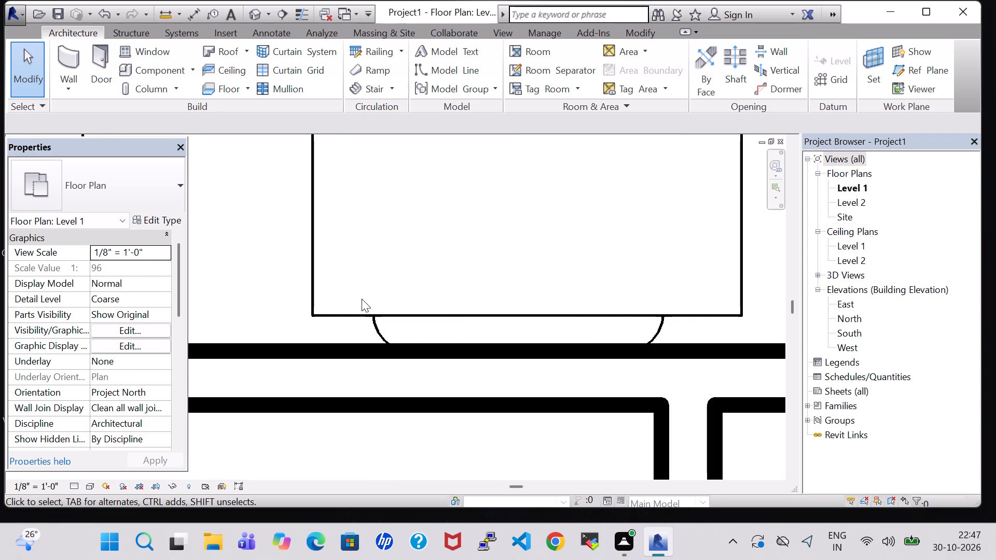
{"action": "left_click", "coordinate": [375, 330]}
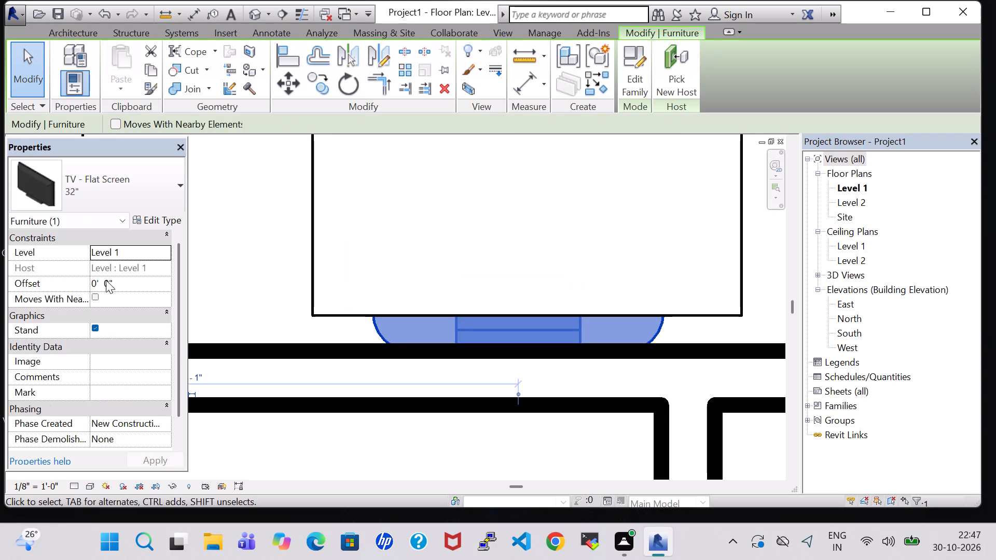
{"action": "left_click", "coordinate": [97, 286]}
{"action": "key", "text": "BackSpace"}
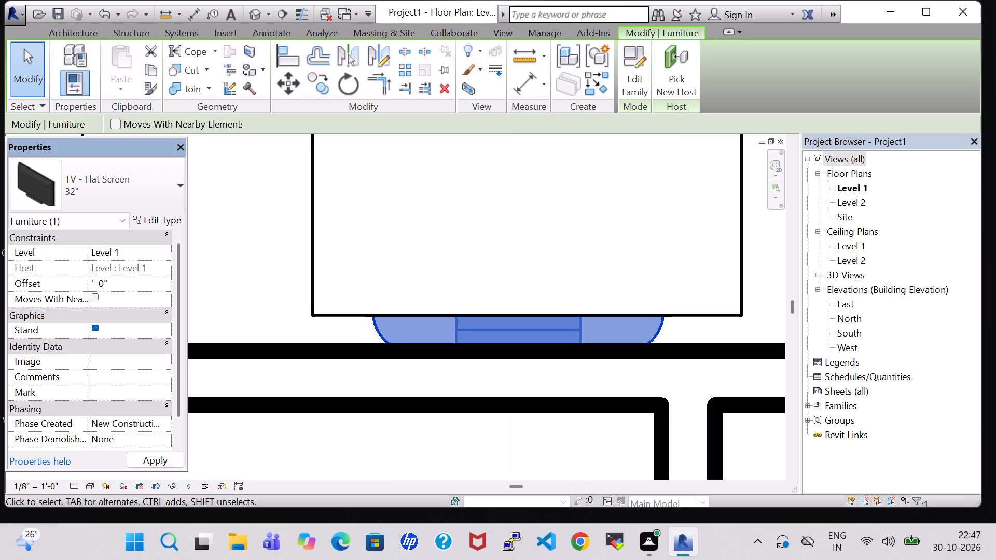
{"action": "key", "text": "3"}
{"action": "key", "text": "Right"}
{"action": "key", "text": "Right"}
{"action": "key", "text": "Right"}
{"action": "key", "text": "Right"}
{"action": "key", "text": "BackSpace"}
{"action": "key", "text": "5"}
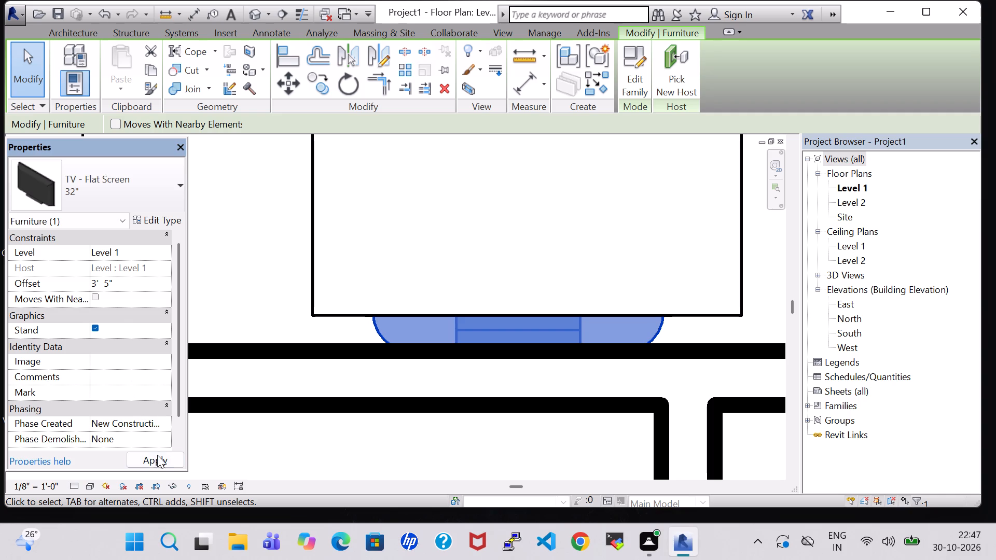
{"action": "left_click", "coordinate": [158, 460]}
{"action": "left_click", "coordinate": [437, 218]}
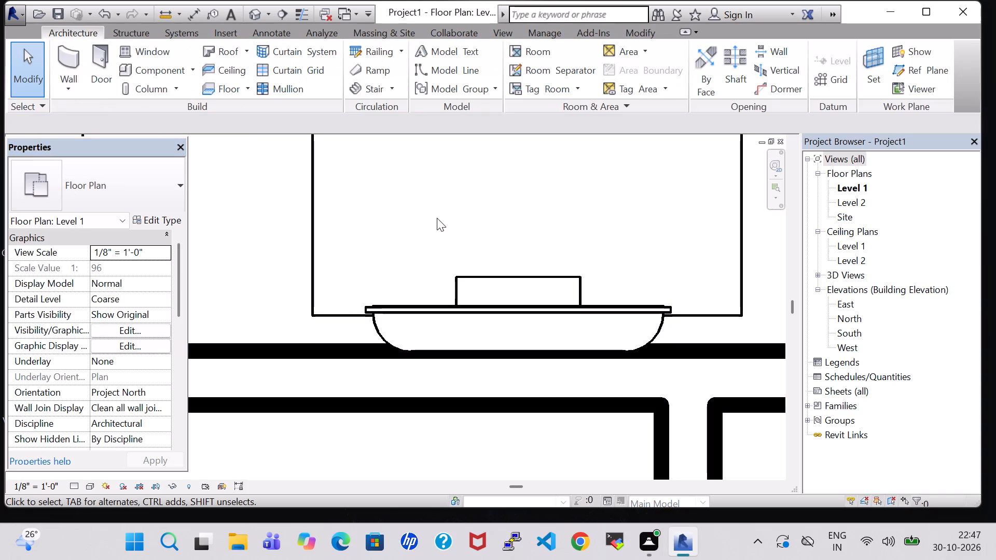
Nudge the rectangular table south until its back edge meets the face of the south partition.
{"action": "left_click", "coordinate": [322, 314]}
{"action": "key", "text": "Down"}
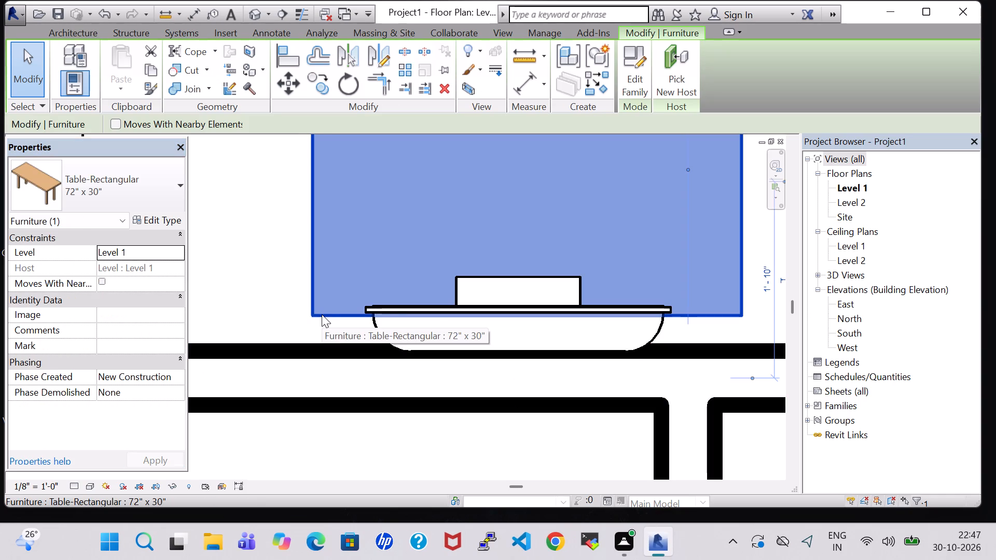
{"action": "key", "text": "Down"}
{"action": "key", "text": "Down"}
{"action": "key", "text": "Down"}
{"action": "key", "text": "Down"}
{"action": "key", "text": "Down"}
{"action": "key", "text": "Down"}
{"action": "key", "text": "Down"}
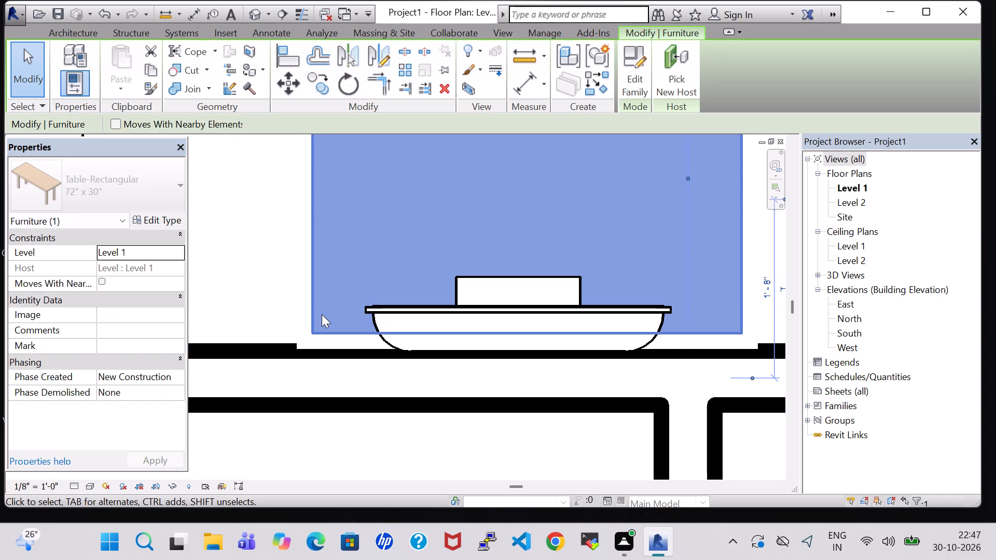
{"action": "key", "text": "Down"}
{"action": "key", "text": "Down"}
{"action": "key", "text": "Down"}
{"action": "key", "text": "Down"}
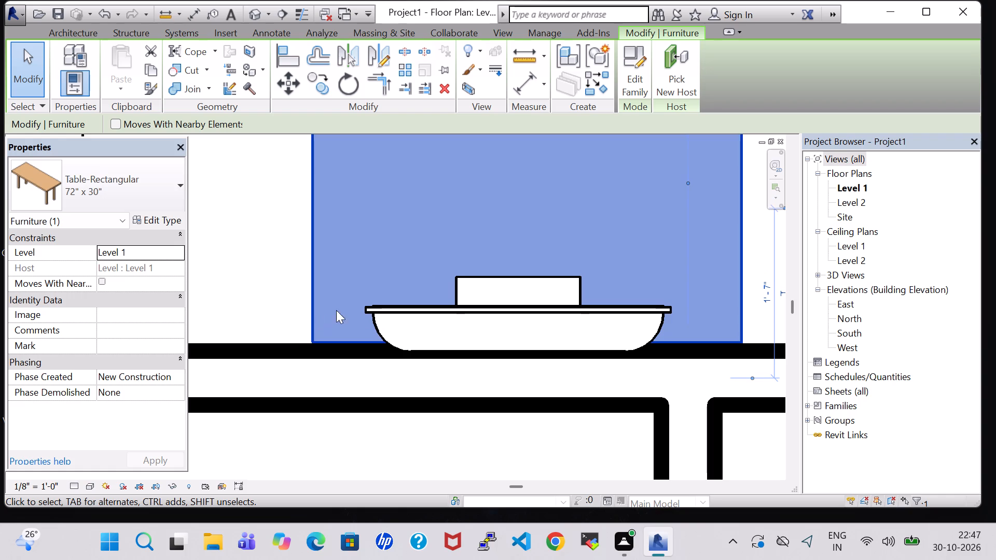
Nudge the flat-screen TV slightly north, clear of the south partition.
{"action": "left_click", "coordinate": [471, 297]}
{"action": "key", "text": "Up"}
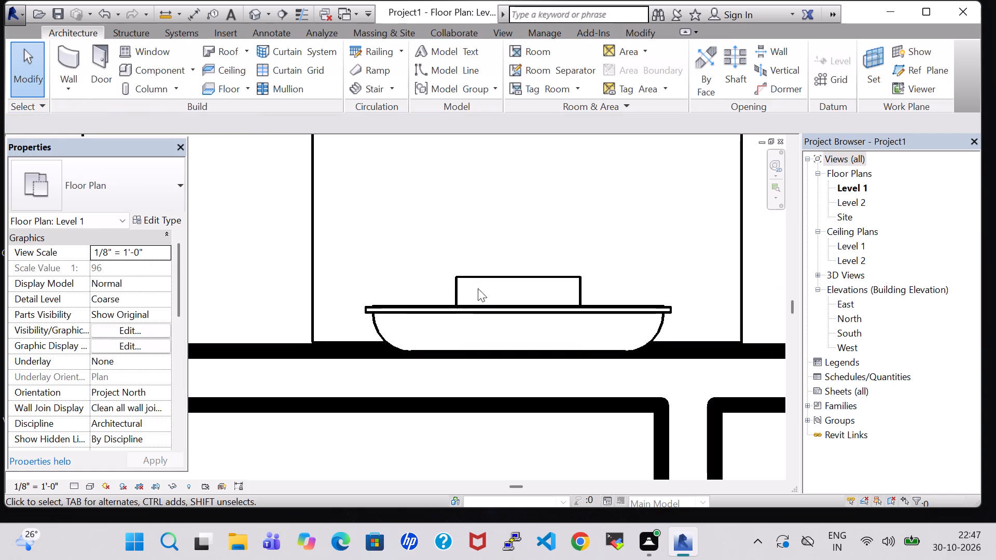
{"action": "left_click", "coordinate": [482, 276]}
{"action": "key", "text": "Up"}
{"action": "key", "text": "Up"}
{"action": "key", "text": "Up"}
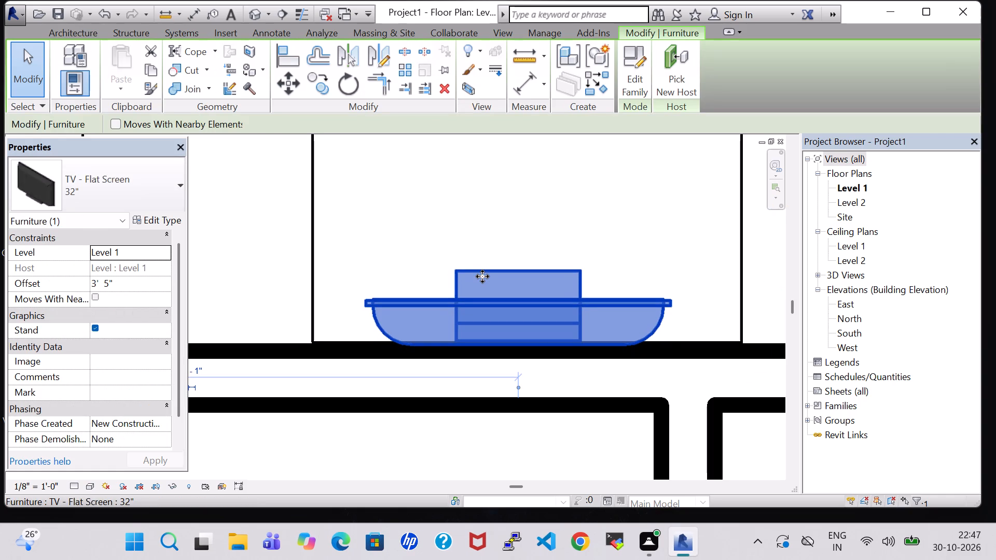
Nudge the rectangular table slightly west to centre it on the TV.
{"action": "scroll", "coordinate": [478, 228], "scroll_direction": "down", "scroll_amount": 7}
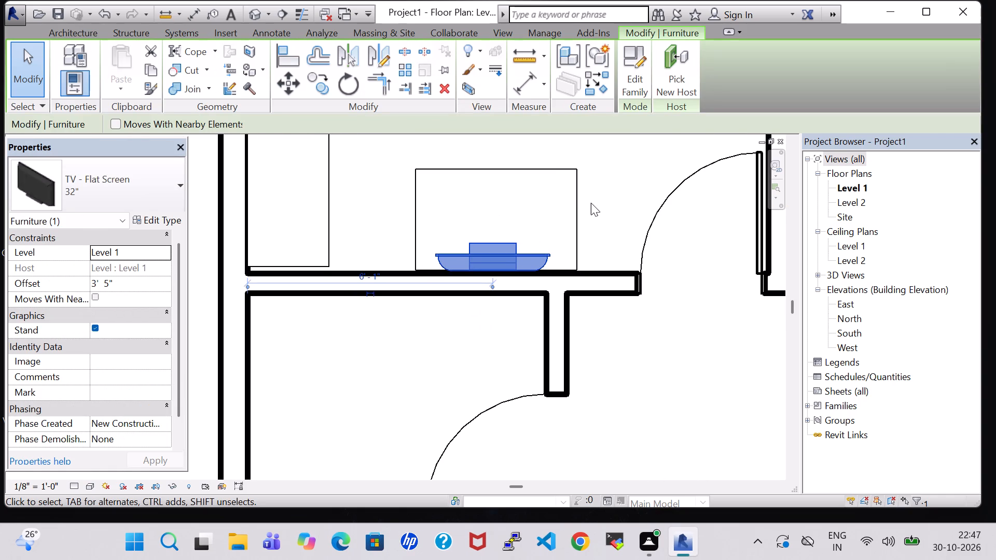
{"action": "left_click", "coordinate": [564, 174]}
{"action": "key", "text": "Left"}
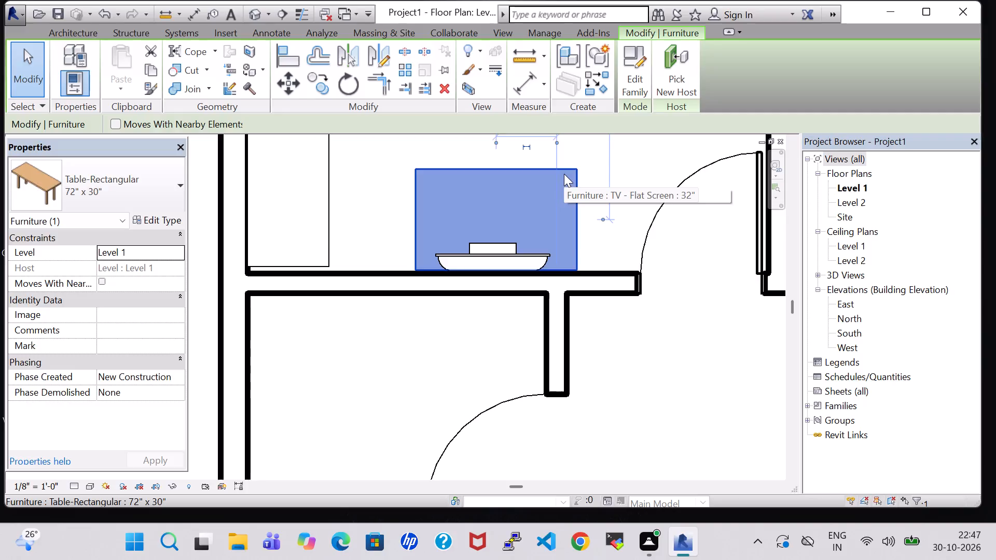
{"action": "left_click", "coordinate": [617, 181]}
Create two plants similar to the bedside Agave - 1.5' plant, one at each end of the TV table.
{"action": "scroll", "coordinate": [617, 181], "scroll_direction": "down", "scroll_amount": 2}
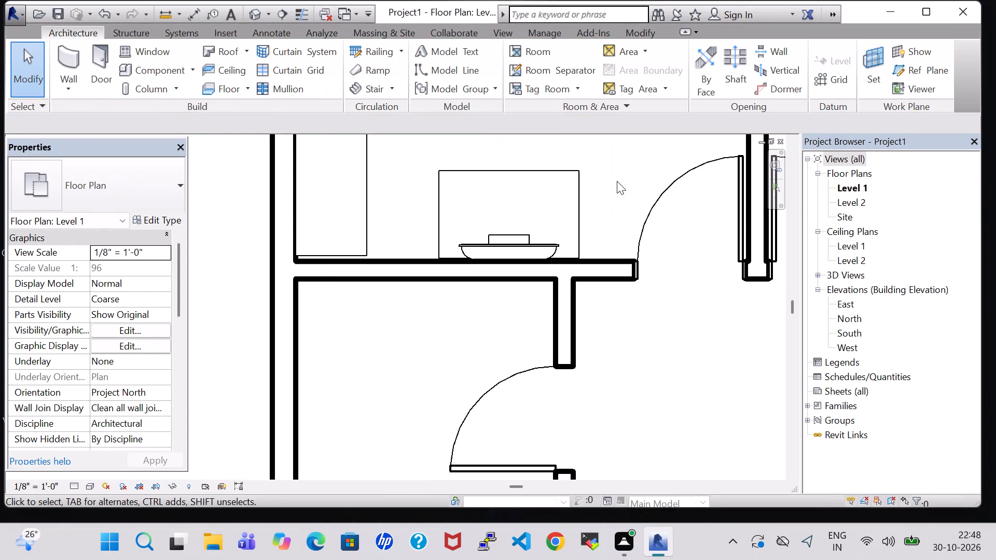
{"action": "middle_click_drag", "start_coordinate": [617, 181], "coordinate": [590, 450]}
{"action": "left_click", "coordinate": [401, 198]}
{"action": "right_click", "coordinate": [401, 198]}
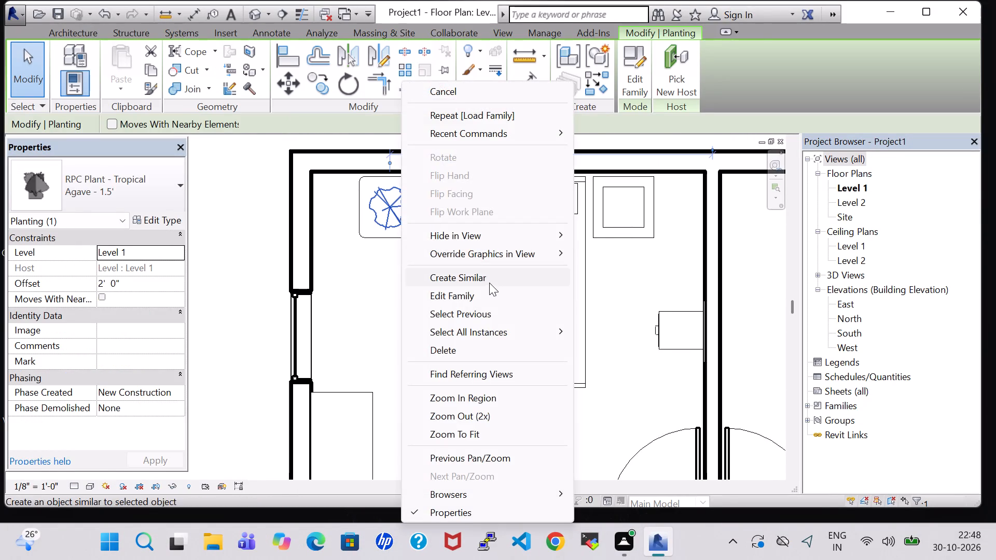
{"action": "left_click", "coordinate": [490, 284]}
{"action": "middle_click_drag", "start_coordinate": [457, 397], "coordinate": [454, 368]}
{"action": "middle_click_drag", "start_coordinate": [454, 357], "coordinate": [461, 326]}
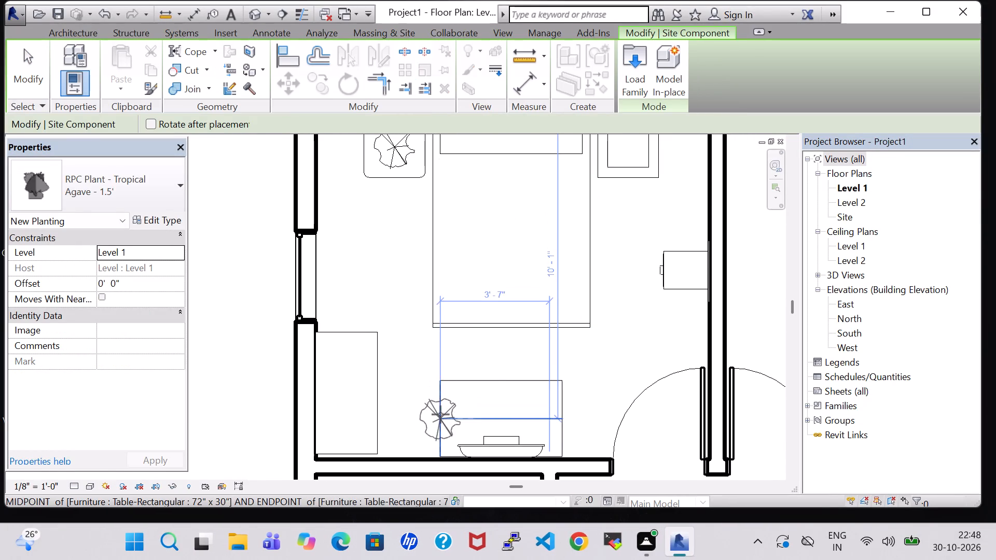
{"action": "left_click", "coordinate": [440, 414]}
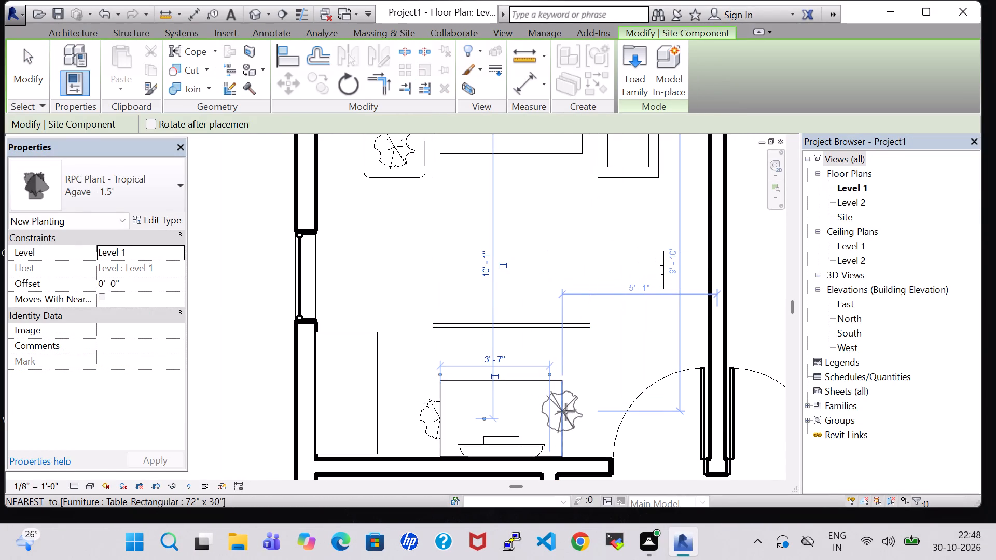
{"action": "left_click", "coordinate": [566, 412]}
{"action": "key", "text": "Escape"}
{"action": "key", "text": "Escape"}
Set the offset of the agave plant at the TV table's west end to 2' 2".
{"action": "left_click", "coordinate": [427, 409]}
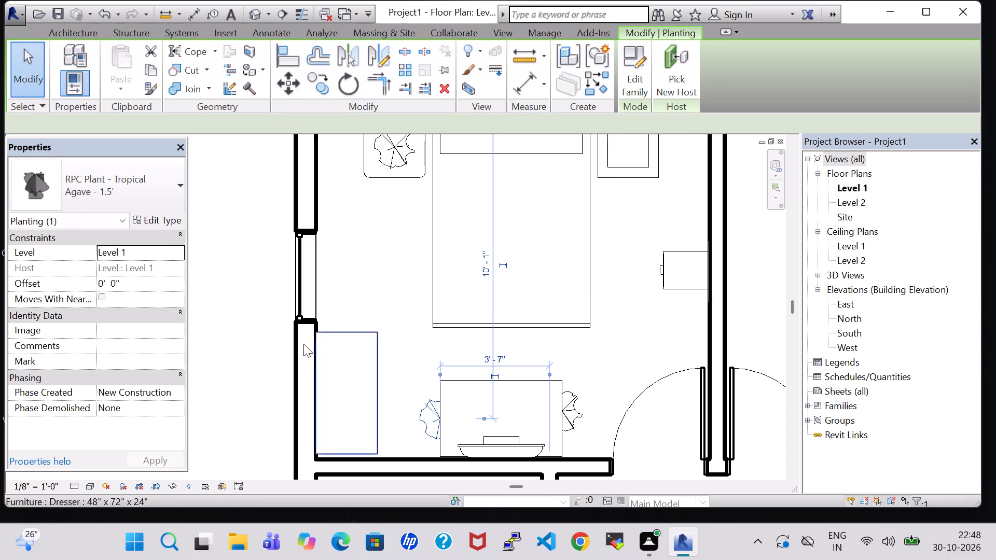
{"action": "double_click", "coordinate": [102, 287]}
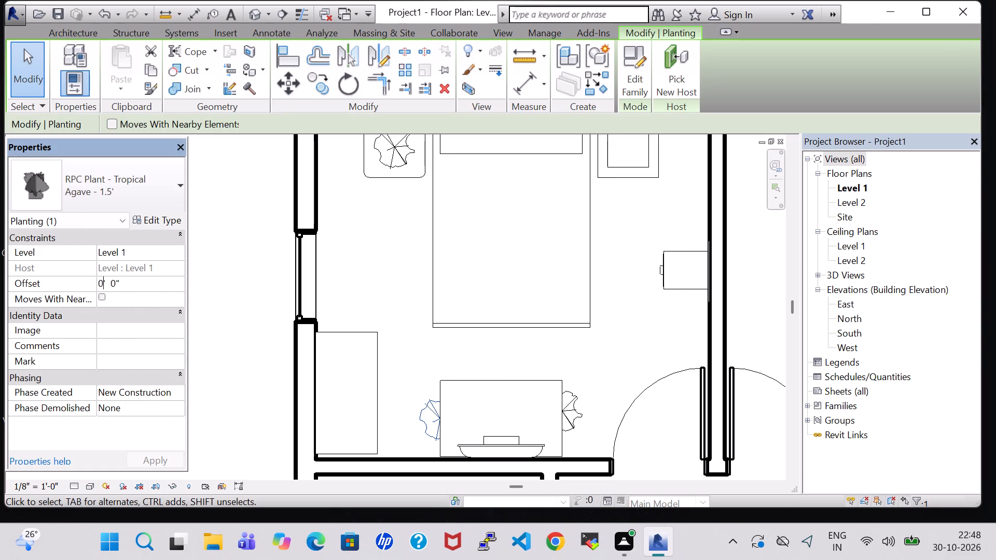
{"action": "left_click", "coordinate": [102, 287]}
{"action": "key", "text": "BackSpace"}
{"action": "key", "text": "2"}
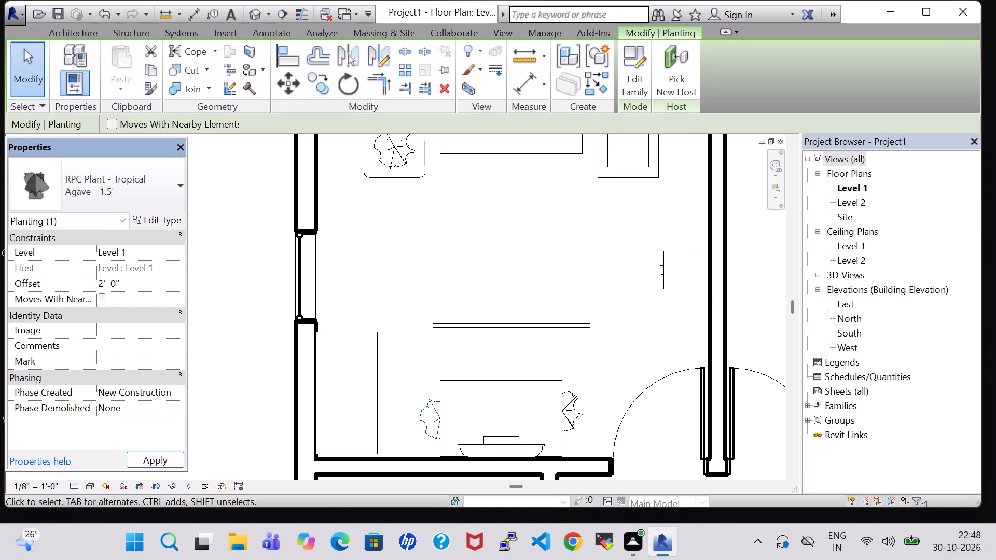
{"action": "scroll", "coordinate": [112, 287], "scroll_direction": "up", "scroll_amount": 3}
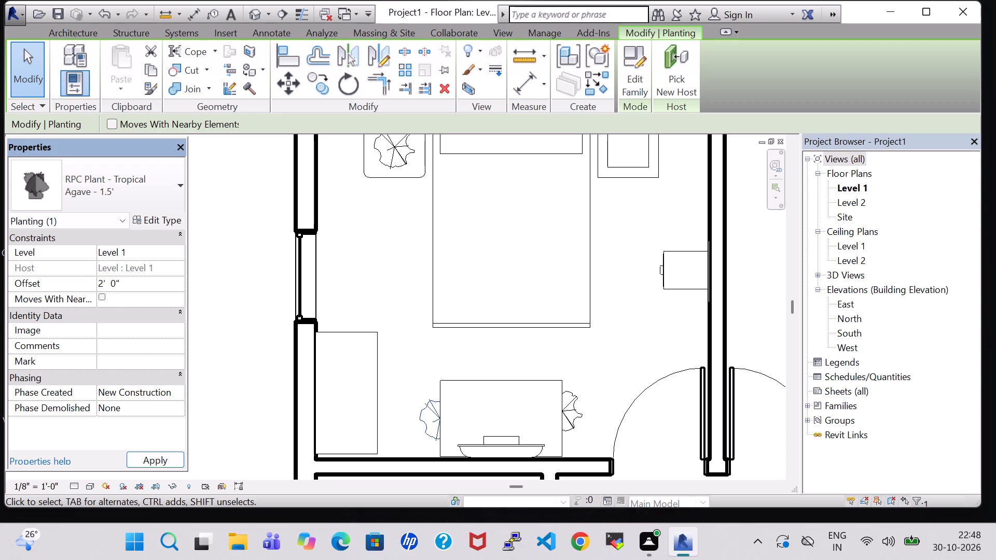
{"action": "left_click", "coordinate": [114, 283]}
{"action": "key", "text": "BackSpace"}
{"action": "key", "text": "2"}
{"action": "left_click", "coordinate": [161, 462]}
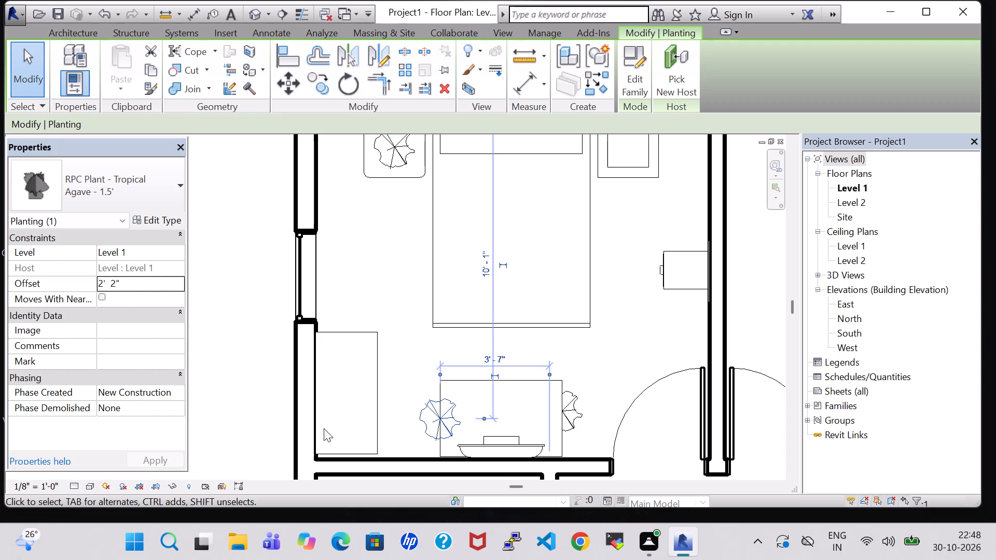
Set the offset of the agave plant at the TV table's east end to 2' 2".
{"action": "left_click", "coordinate": [571, 415]}
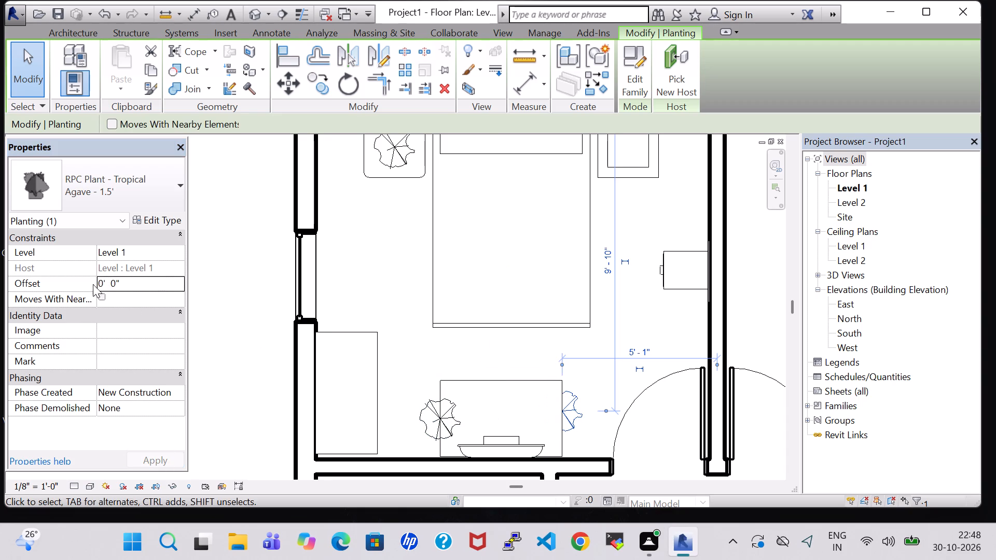
{"action": "double_click", "coordinate": [105, 284]}
{"action": "key", "text": "Left"}
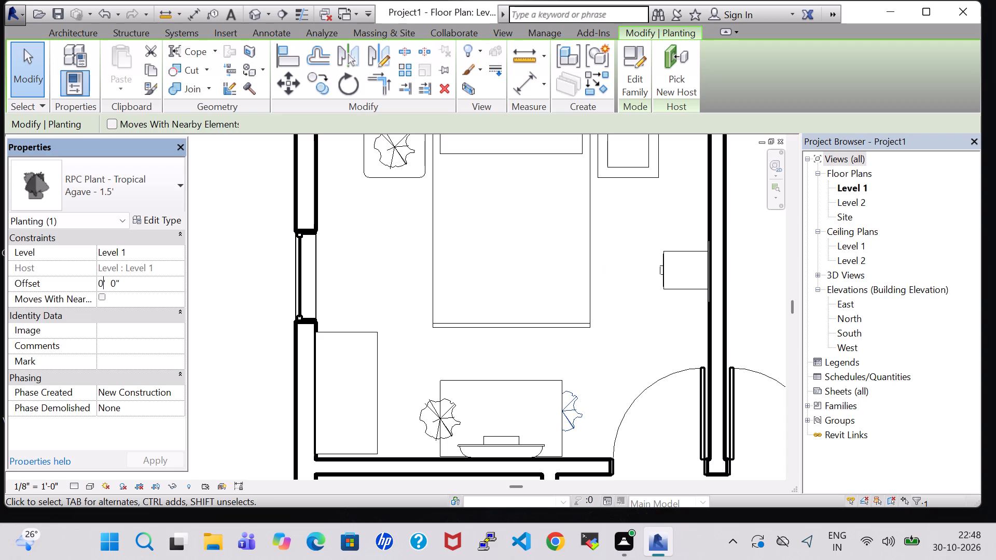
{"action": "key", "text": "BackSpace"}
{"action": "key", "text": "2"}
{"action": "key", "text": "Right"}
{"action": "key", "text": "Right"}
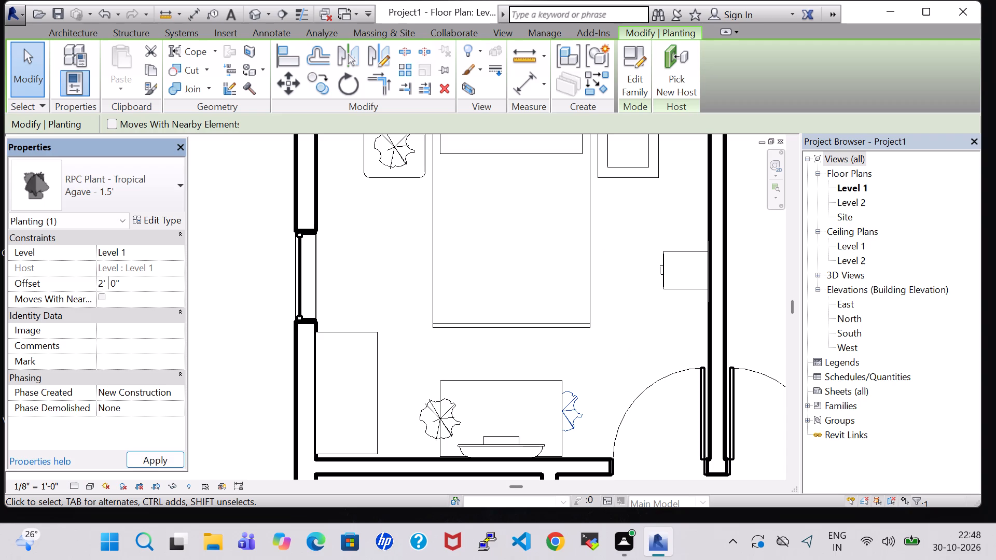
{"action": "key", "text": "Right"}
{"action": "key", "text": "Right"}
{"action": "key", "text": "BackSpace"}
{"action": "key", "text": "2"}
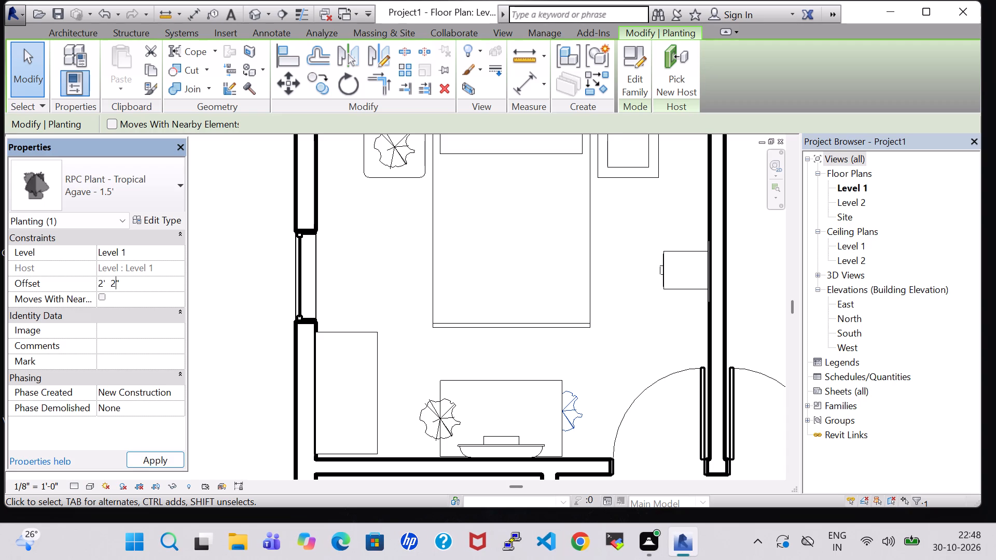
{"action": "left_click", "coordinate": [158, 452]}
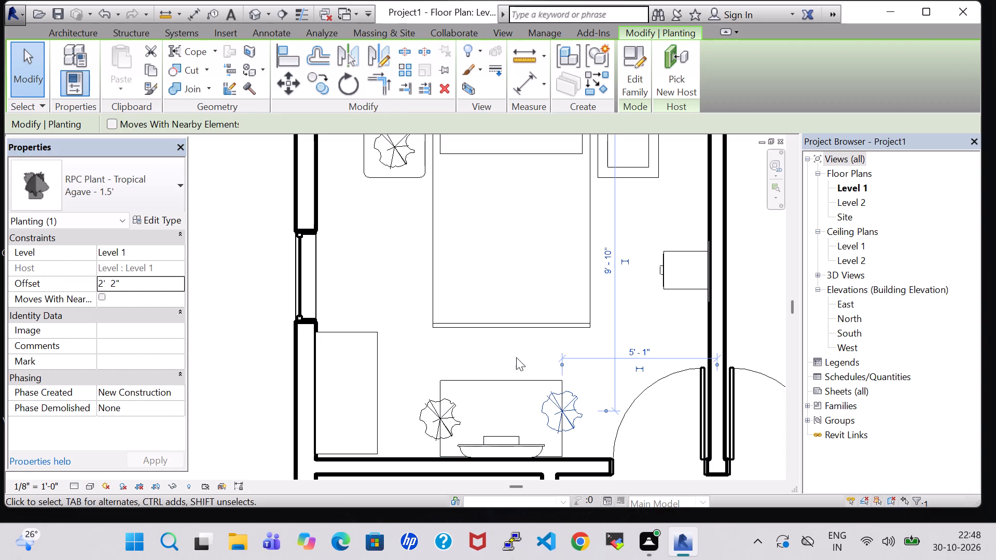
{"action": "left_click", "coordinate": [511, 346]}
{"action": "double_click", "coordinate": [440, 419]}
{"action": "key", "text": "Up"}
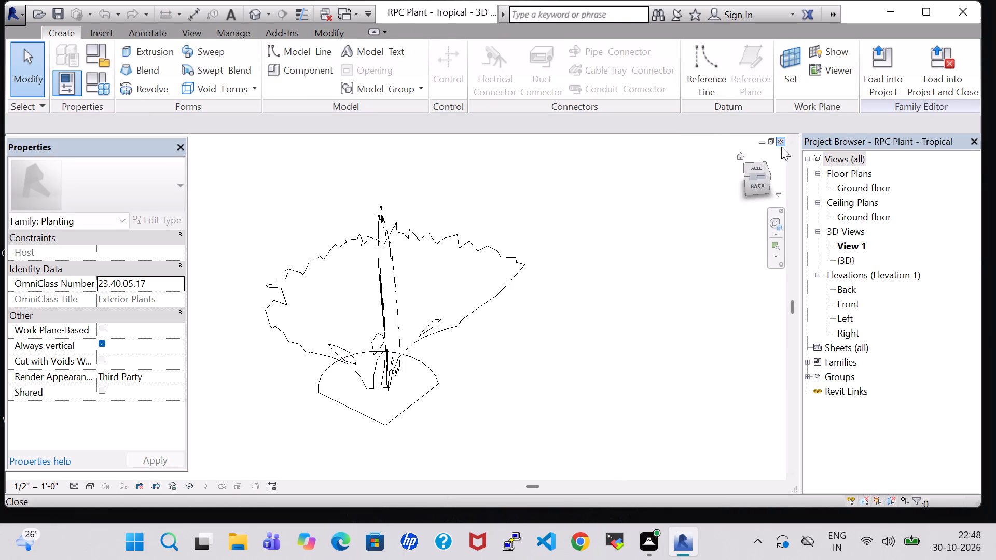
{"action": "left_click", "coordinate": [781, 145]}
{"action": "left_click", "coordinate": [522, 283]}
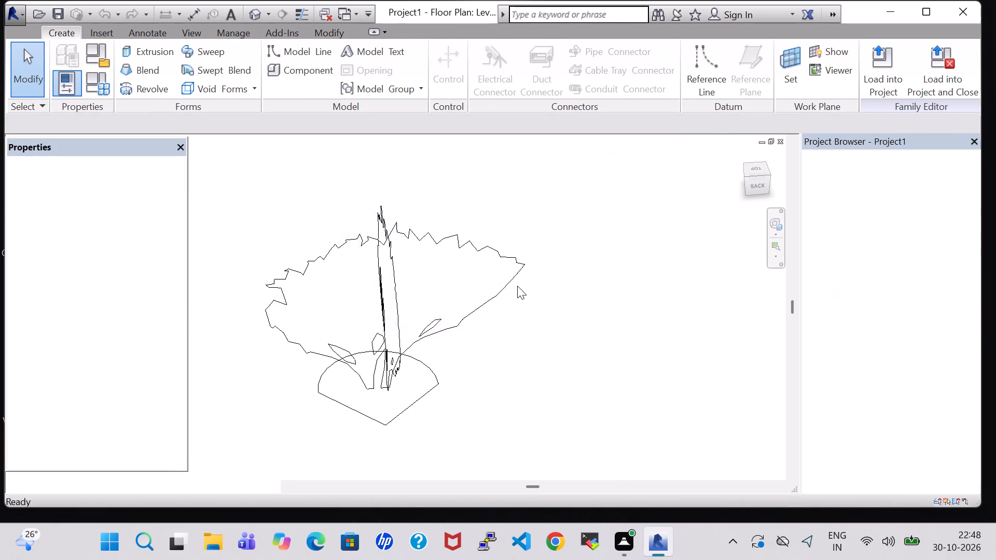
Nudge the agave plant at the TV table's west end slightly north and east so it sits further onto the table.
{"action": "left_click", "coordinate": [425, 417]}
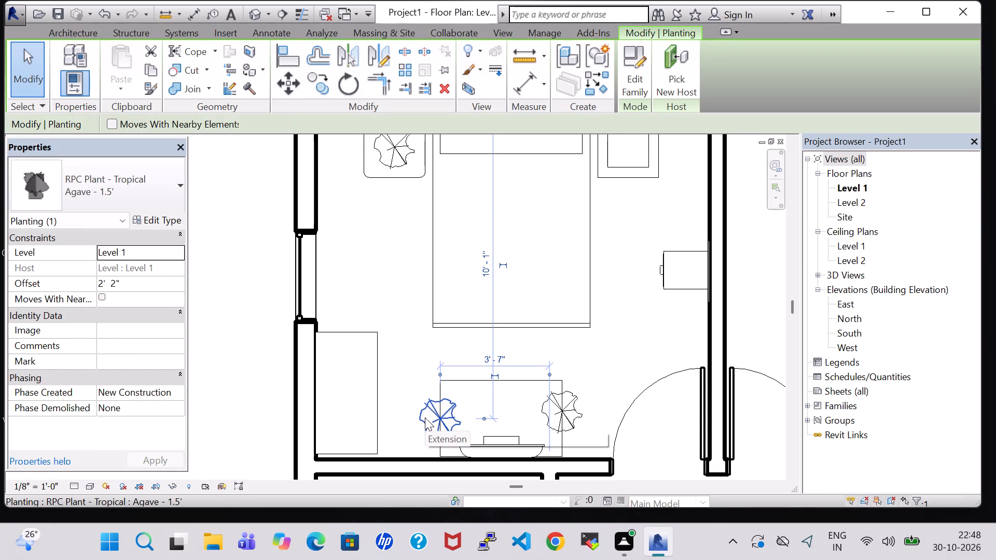
{"action": "key", "text": "Up"}
{"action": "key", "text": "Up"}
{"action": "key", "text": "Up"}
{"action": "key", "text": "Up"}
{"action": "key", "text": "Right"}
{"action": "key", "text": "Right"}
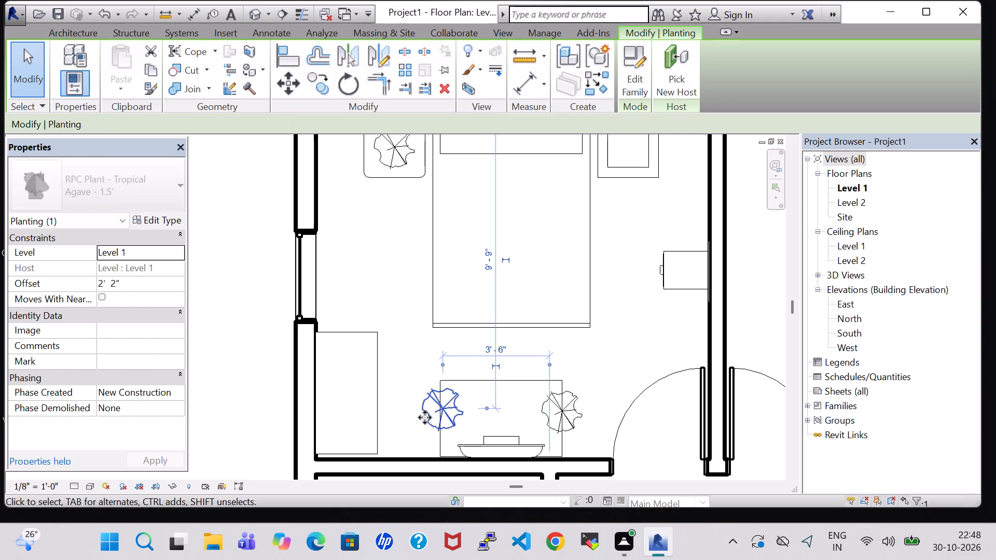
Nudge the agave plant at the TV table's east end slightly west and north so it sits further onto the table.
{"action": "left_click", "coordinate": [577, 410]}
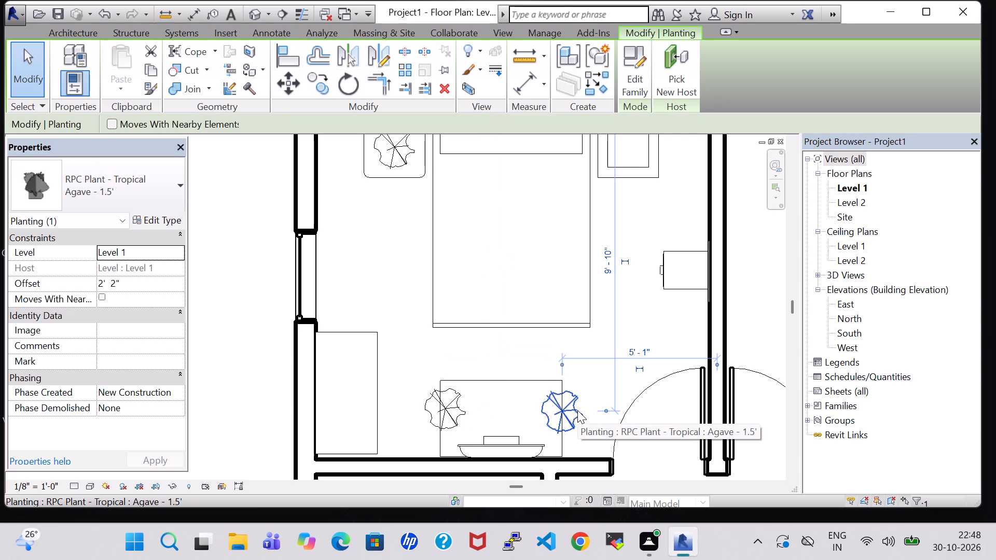
{"action": "key", "text": "Left"}
{"action": "key", "text": "Left"}
{"action": "key", "text": "Left"}
{"action": "key", "text": "Up"}
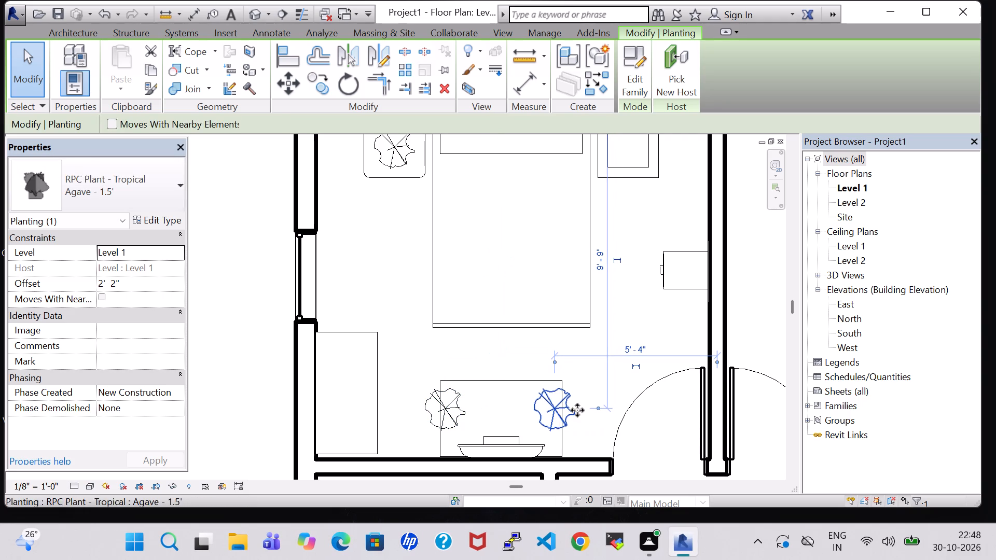
{"action": "key", "text": "Up"}
{"action": "left_click", "coordinate": [648, 317]}
In the 3D view, set the mattress material of the Bed-Shaker queen bed to Sash.
{"action": "scroll", "coordinate": [511, 296], "scroll_direction": "down", "scroll_amount": 1}
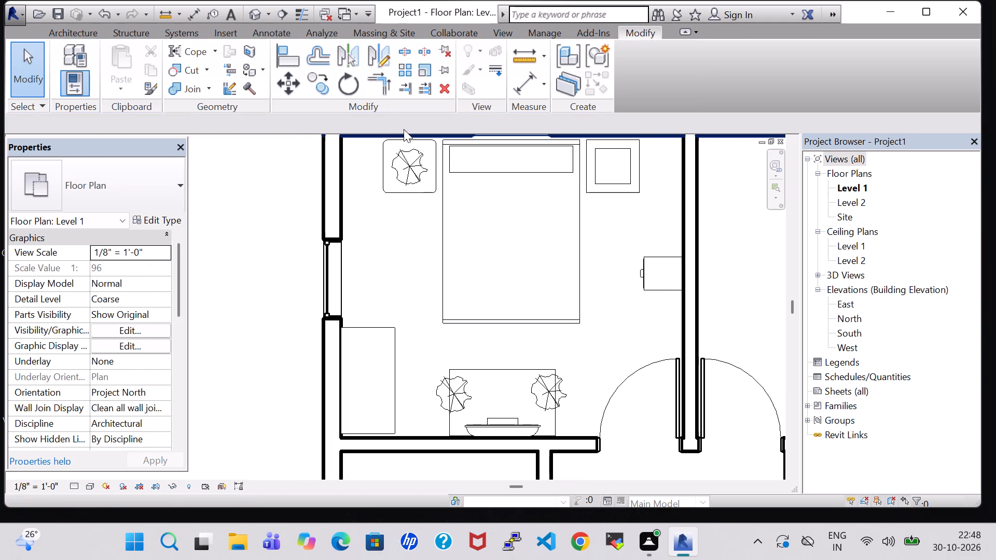
{"action": "scroll", "coordinate": [393, 190], "scroll_direction": "down", "scroll_amount": 4}
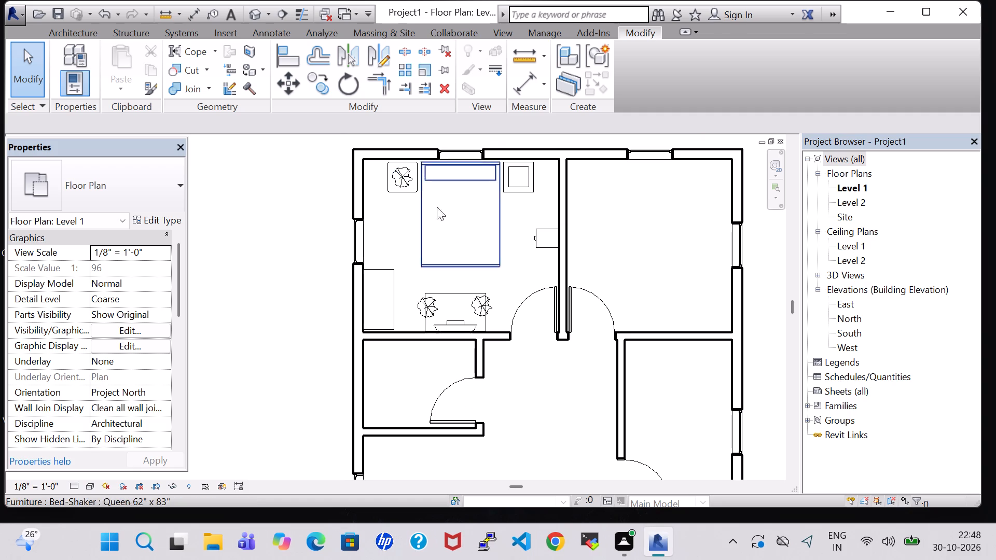
{"action": "left_click", "coordinate": [628, 234]}
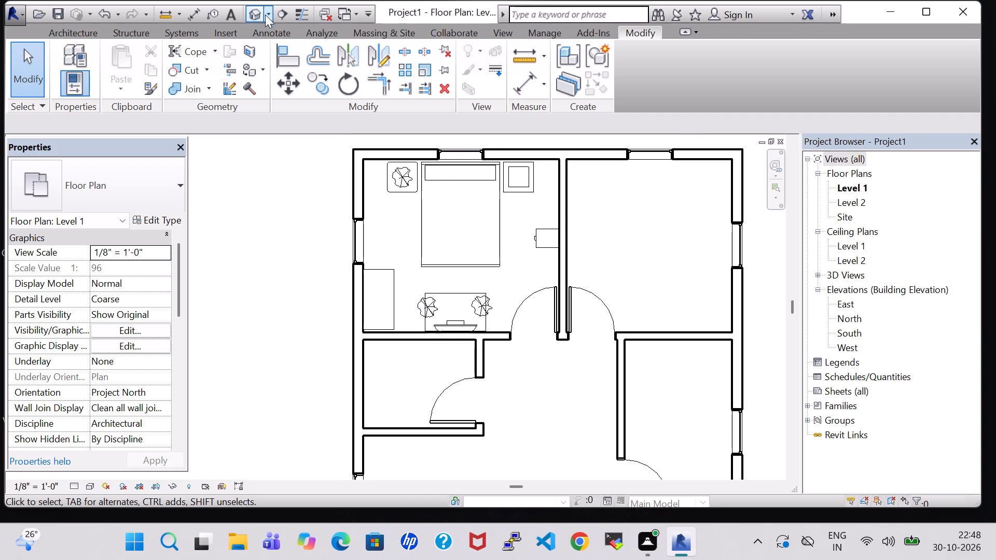
{"action": "left_click", "coordinate": [257, 9]}
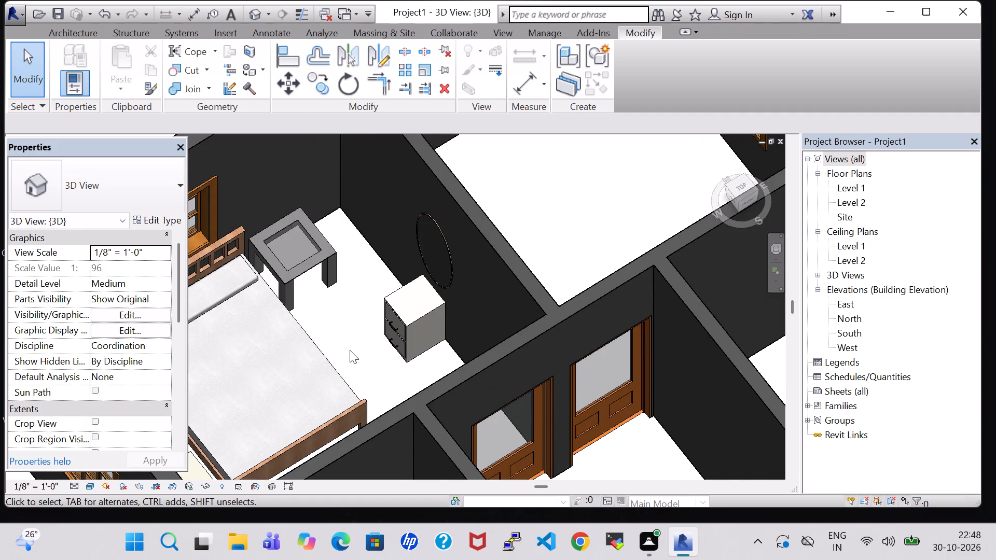
{"action": "scroll", "coordinate": [350, 350], "scroll_direction": "down", "scroll_amount": 3}
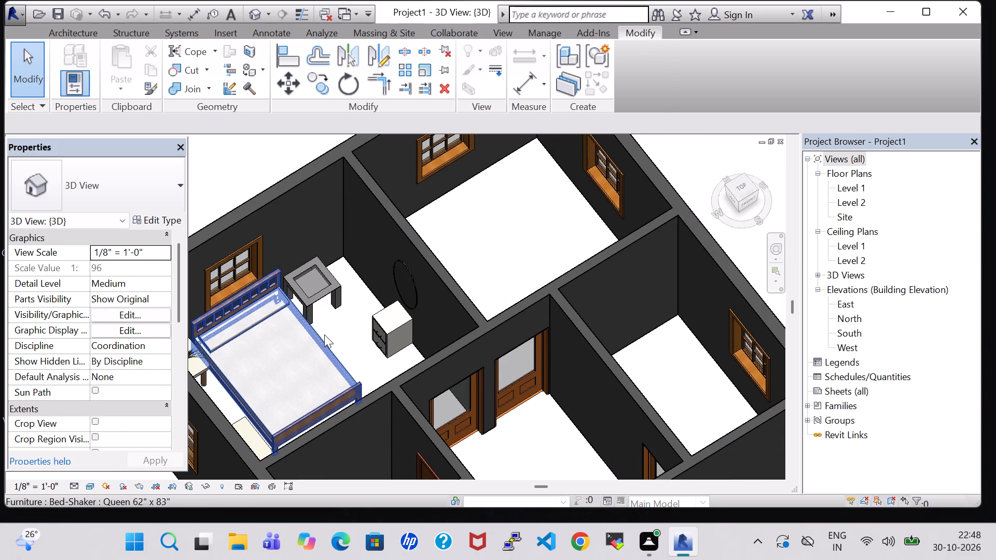
{"action": "left_click", "coordinate": [324, 334]}
{"action": "left_click", "coordinate": [152, 218]}
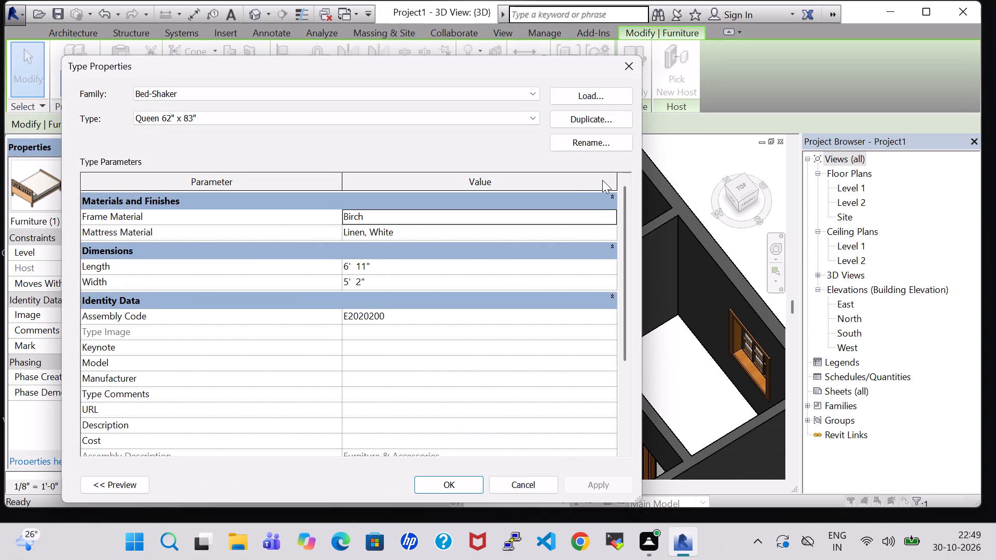
{"action": "left_click", "coordinate": [613, 229]}
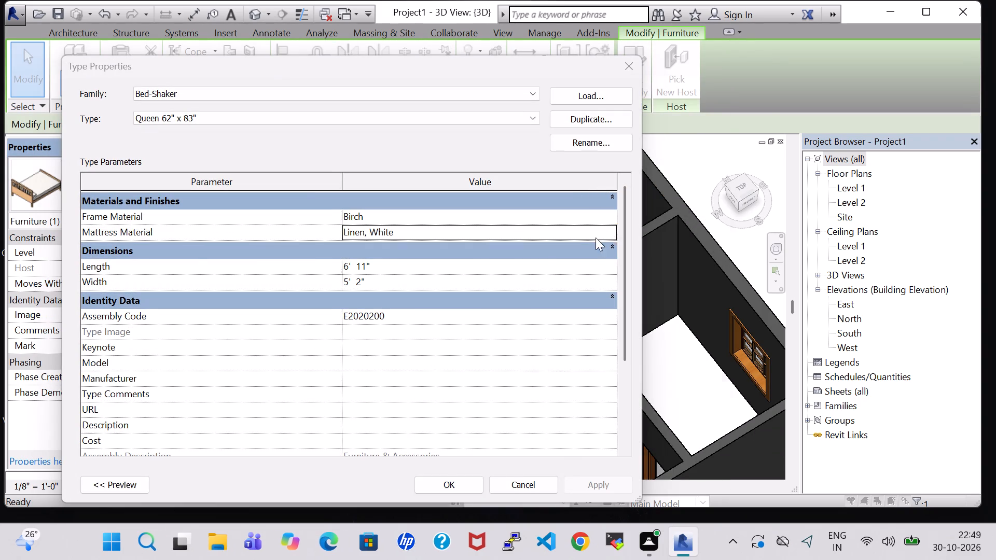
{"action": "scroll", "coordinate": [353, 382], "scroll_direction": "up", "scroll_amount": 10}
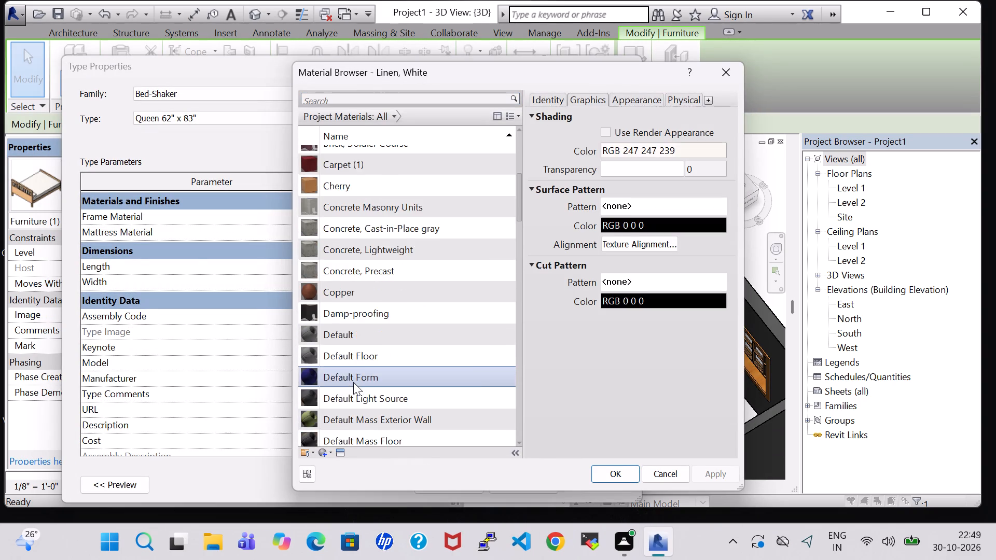
{"action": "scroll", "coordinate": [353, 382], "scroll_direction": "up", "scroll_amount": 2}
{"action": "key", "text": "s"}
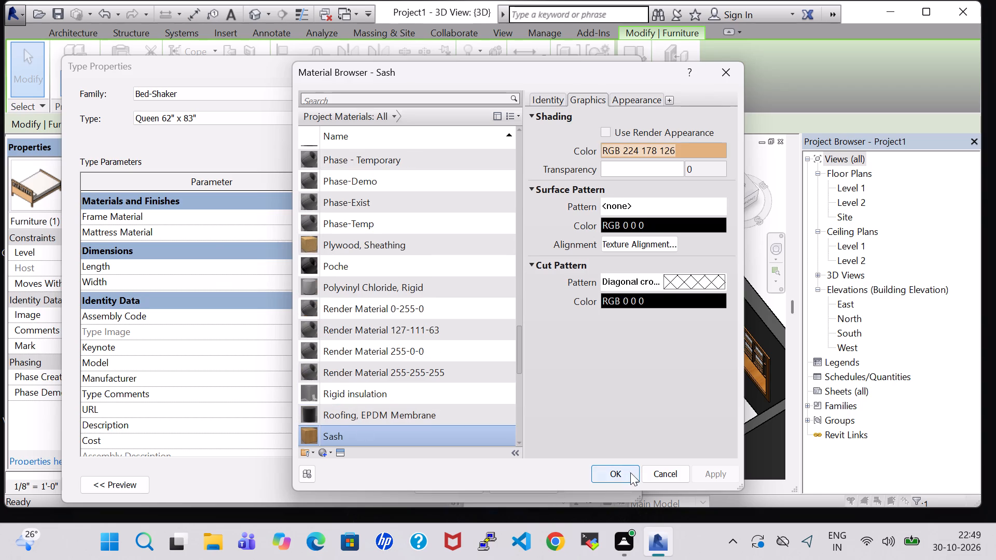
{"action": "left_click", "coordinate": [630, 472]}
{"action": "left_click", "coordinate": [453, 485]}
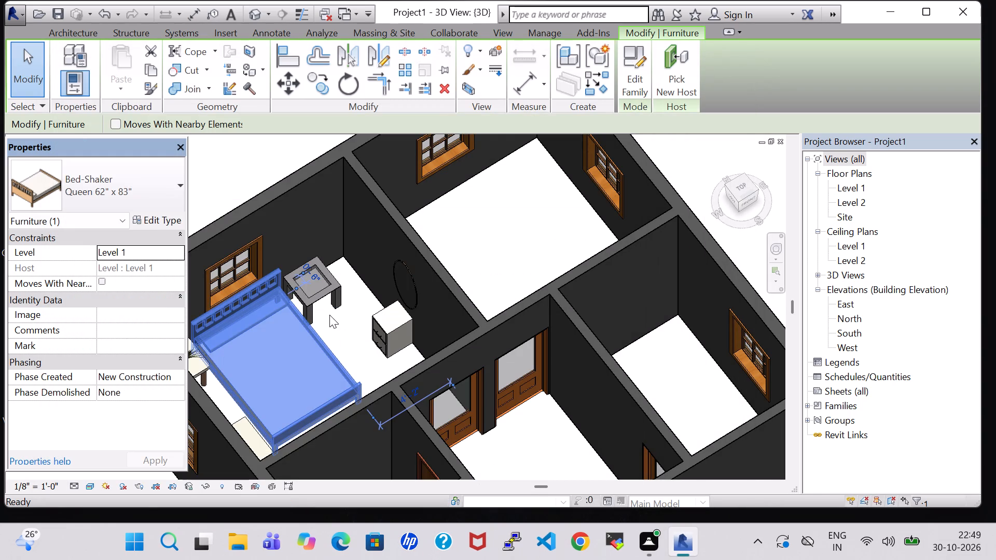
{"action": "left_click", "coordinate": [333, 316]}
Set the Dresser Material of the bedroom's 48" x 72" x 24" dresser to Wood - Teak.
{"action": "middle_click_drag", "start_coordinate": [333, 316], "coordinate": [323, 325], "text": "shift"}
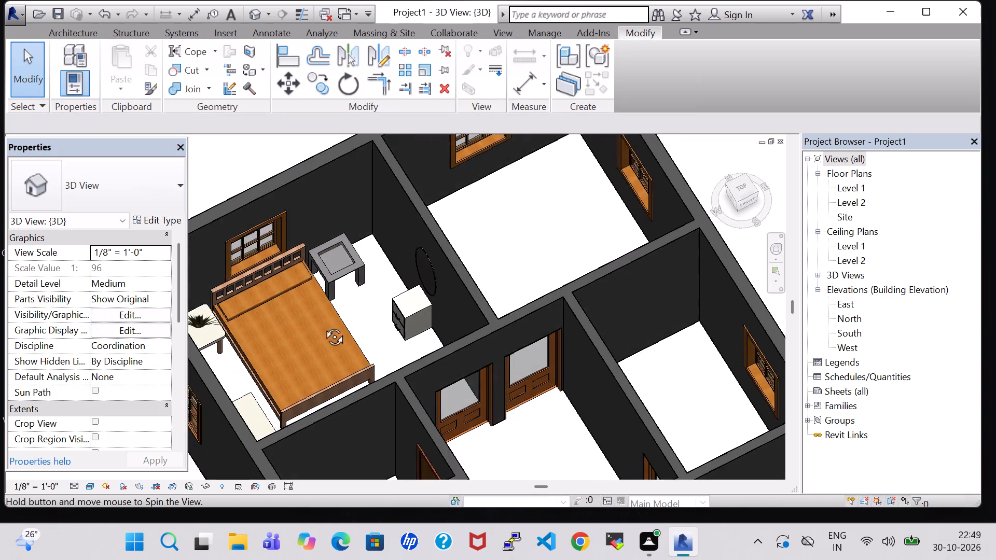
{"action": "middle_click_drag", "start_coordinate": [323, 325], "coordinate": [216, 292], "text": "shift"}
{"action": "scroll", "coordinate": [486, 251], "scroll_direction": "up", "scroll_amount": 1}
{"action": "middle_click_drag", "start_coordinate": [486, 251], "coordinate": [472, 256]}
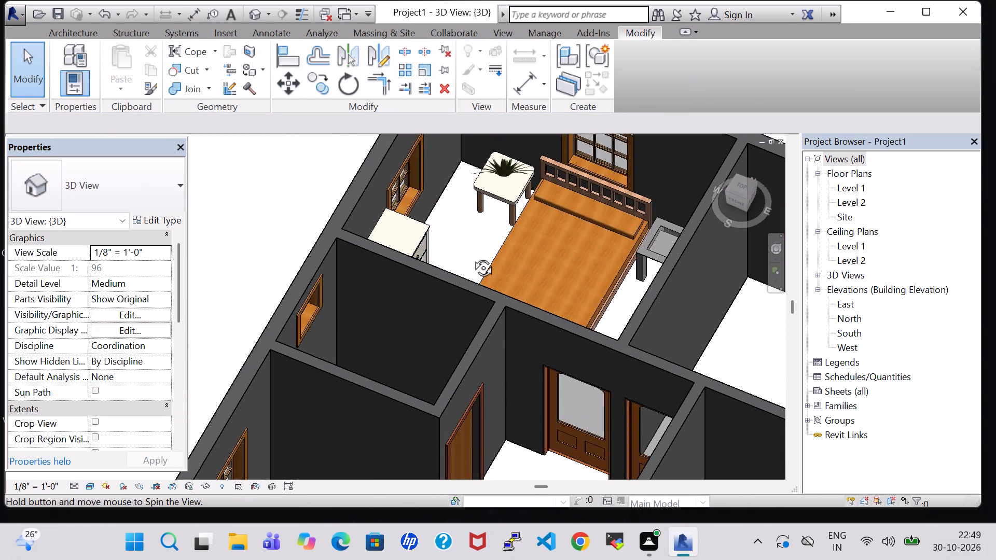
{"action": "middle_click_drag", "start_coordinate": [472, 256], "coordinate": [398, 291]}
{"action": "left_click", "coordinate": [652, 228]}
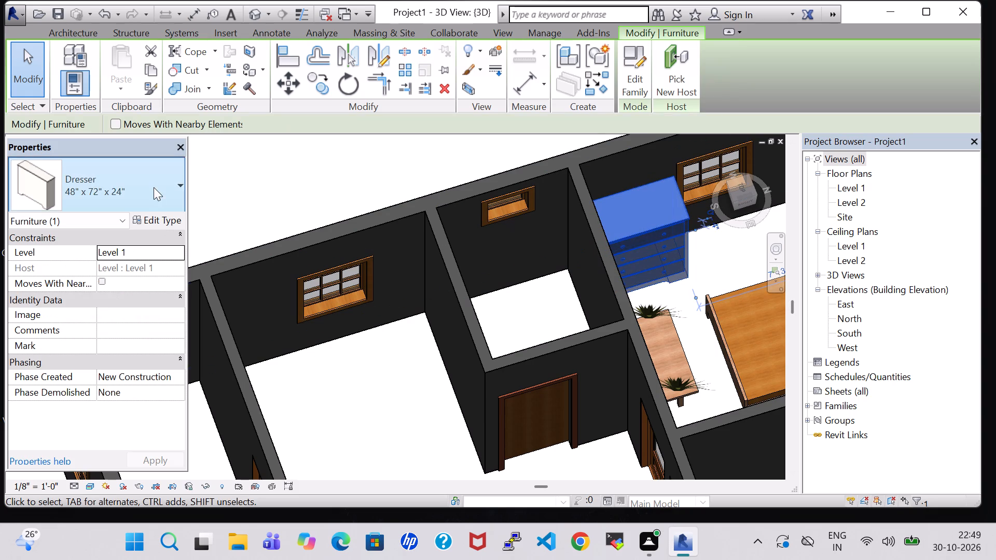
{"action": "left_click", "coordinate": [158, 218]}
{"action": "left_click", "coordinate": [610, 210]}
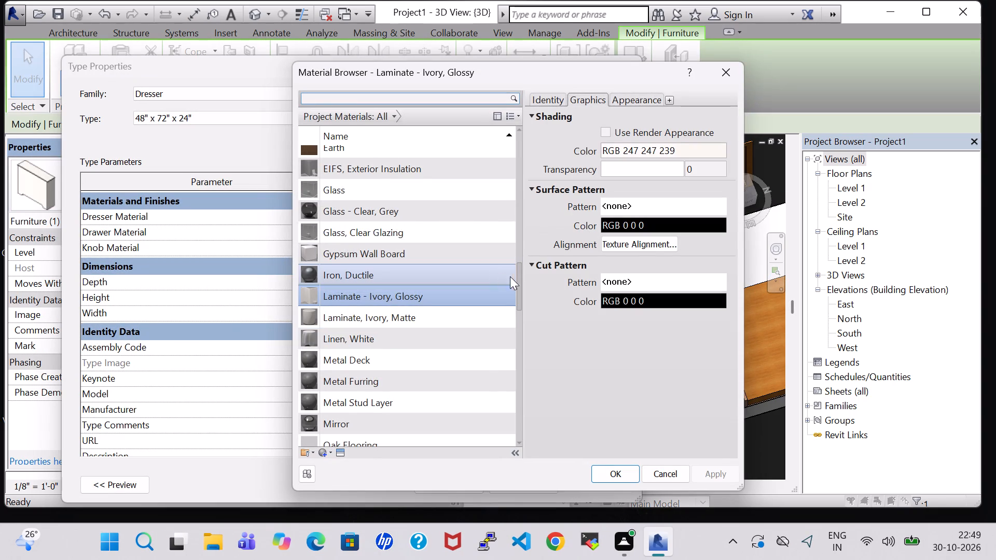
{"action": "left_click_drag", "start_coordinate": [518, 278], "coordinate": [520, 427]}
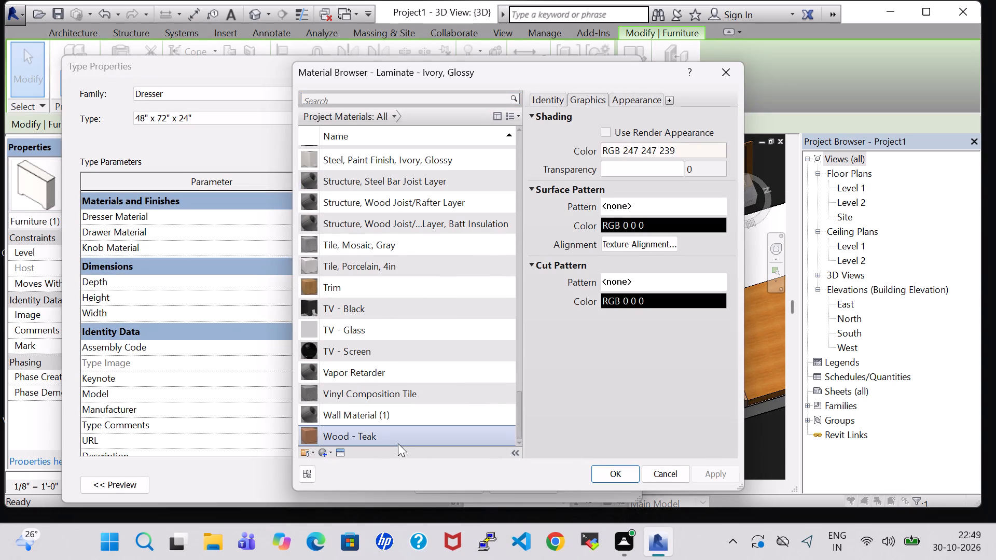
{"action": "left_click", "coordinate": [395, 439]}
{"action": "scroll", "coordinate": [423, 382], "scroll_direction": "down", "scroll_amount": 2}
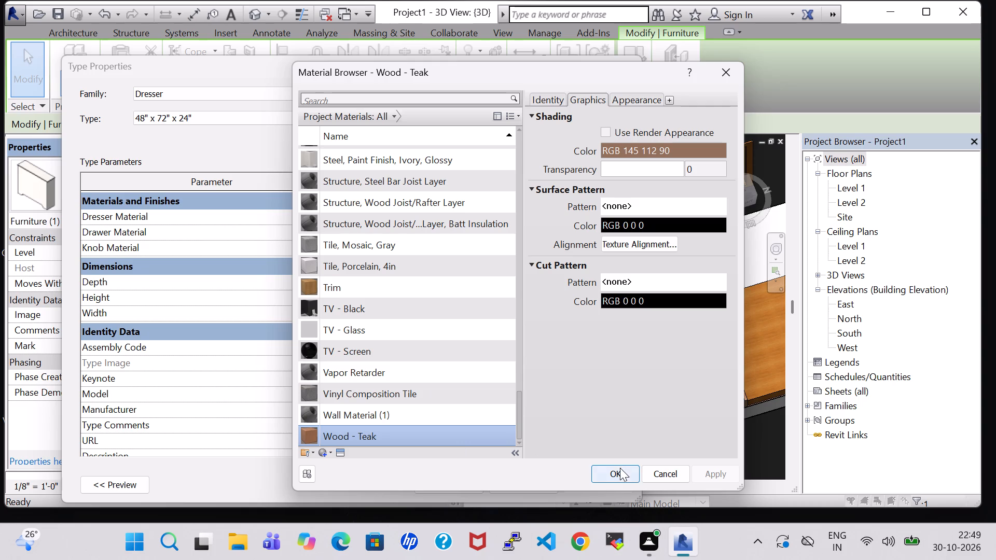
{"action": "left_click", "coordinate": [620, 468]}
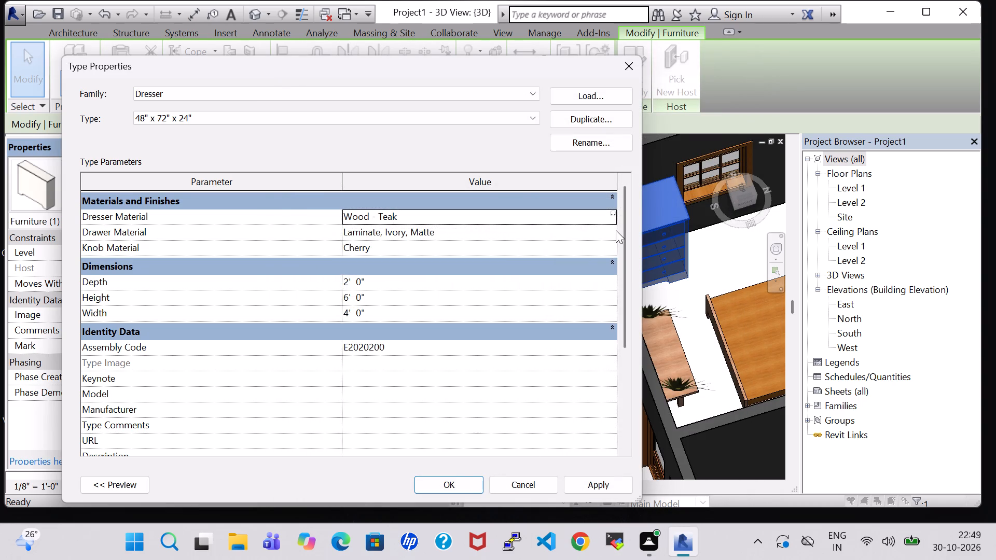
Set the dresser's Drawer Material to Wood - Teak and apply the type changes.
{"action": "left_click", "coordinate": [616, 229]}
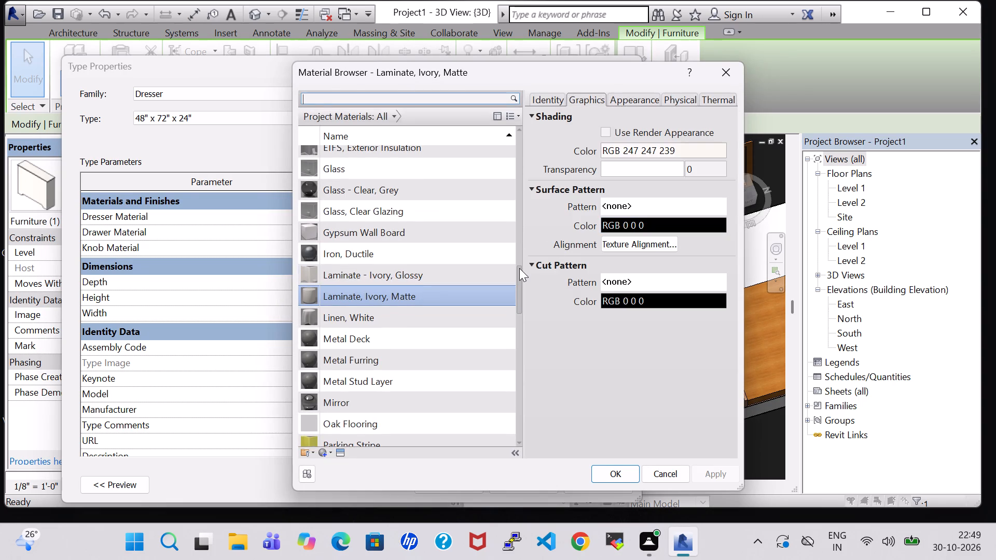
{"action": "left_click_drag", "start_coordinate": [519, 272], "coordinate": [508, 412]}
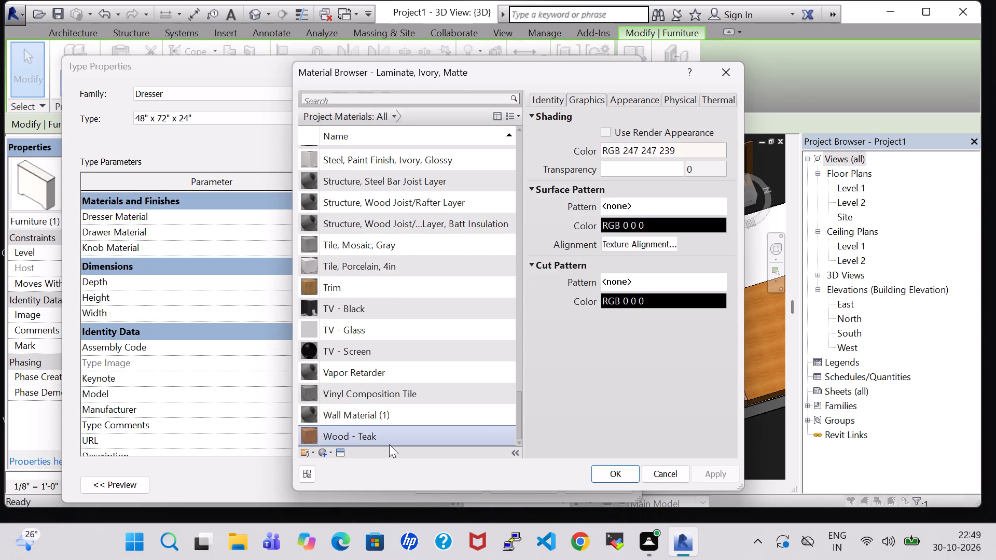
{"action": "left_click", "coordinate": [389, 444]}
{"action": "left_click", "coordinate": [612, 477]}
{"action": "left_click", "coordinate": [457, 484]}
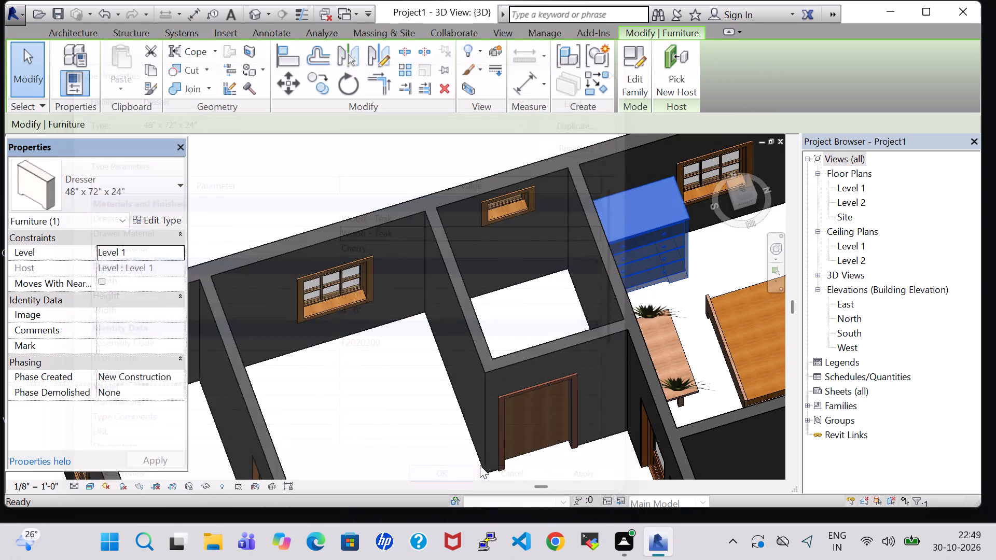
{"action": "left_click", "coordinate": [730, 255]}
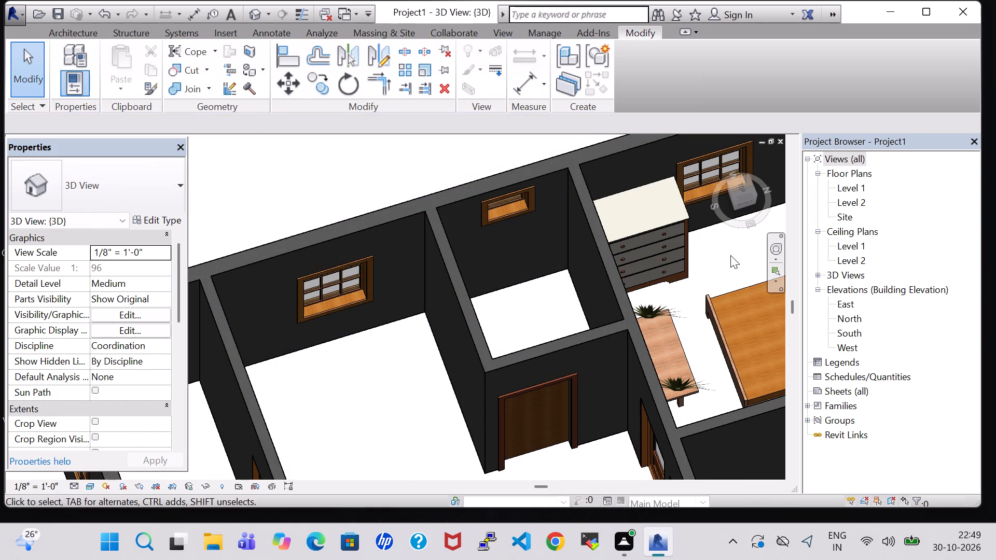
Change the flat screen TV above the bedroom's rectangular table to the 42" type.
{"action": "middle_click_drag", "start_coordinate": [730, 255], "coordinate": [685, 252], "text": "shift"}
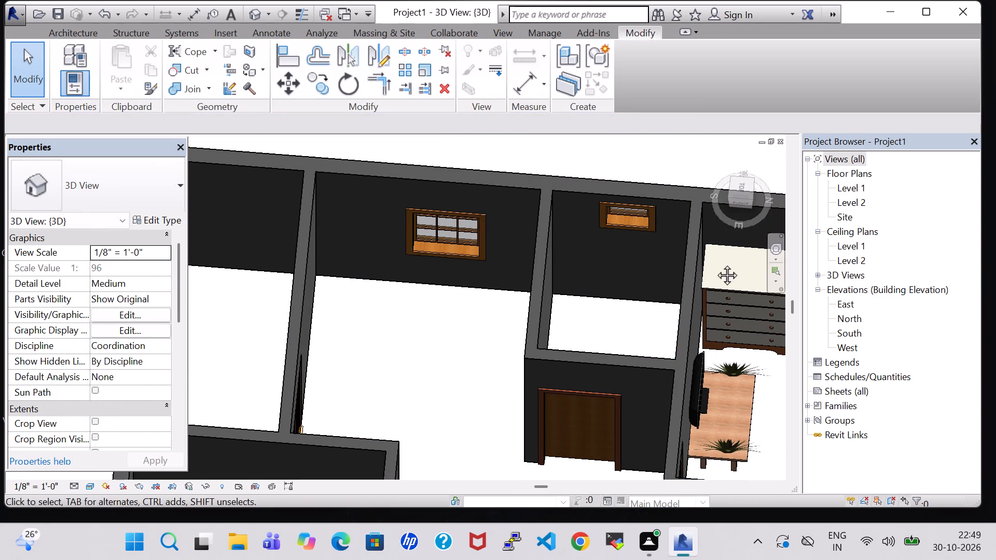
{"action": "middle_click_drag", "start_coordinate": [715, 263], "coordinate": [730, 215], "text": "shift"}
{"action": "middle_click", "coordinate": [715, 201], "text": "shift"}
{"action": "middle_click", "coordinate": [711, 198], "text": "shift"}
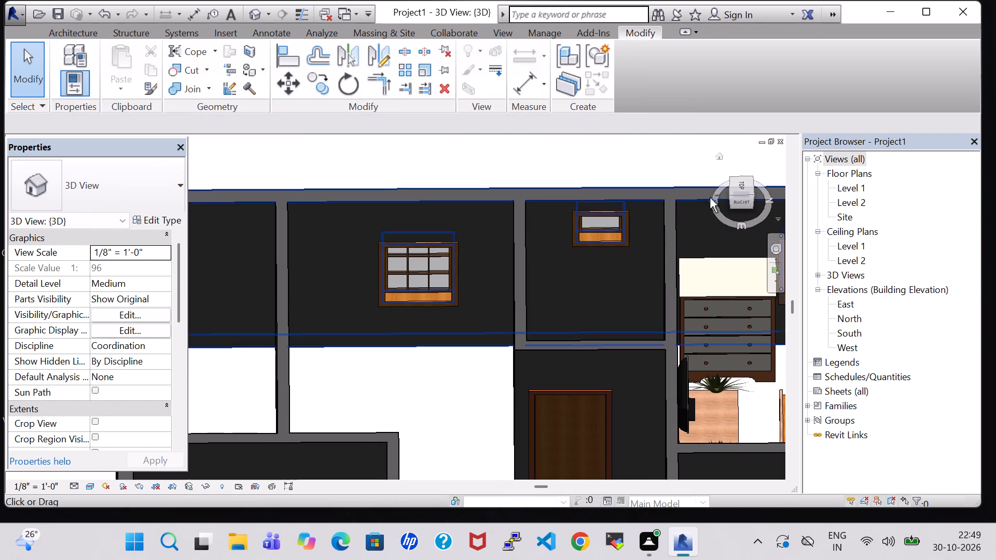
{"action": "scroll", "coordinate": [779, 336], "scroll_direction": "down", "scroll_amount": 2}
{"action": "middle_click_drag", "start_coordinate": [773, 342], "coordinate": [709, 346], "text": "shift"}
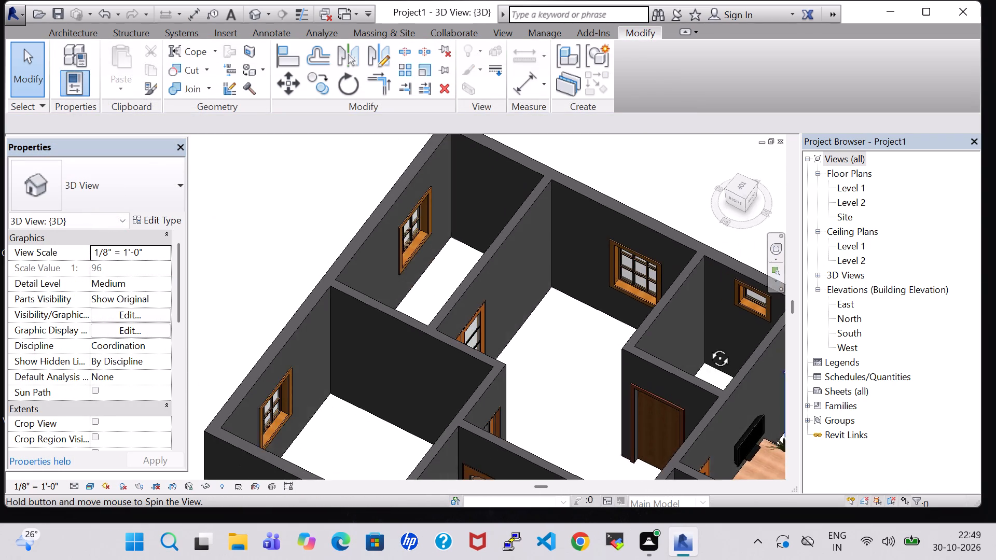
{"action": "middle_click_drag", "start_coordinate": [712, 361], "coordinate": [534, 245]}
{"action": "middle_click_drag", "start_coordinate": [680, 299], "coordinate": [597, 374], "text": "shift"}
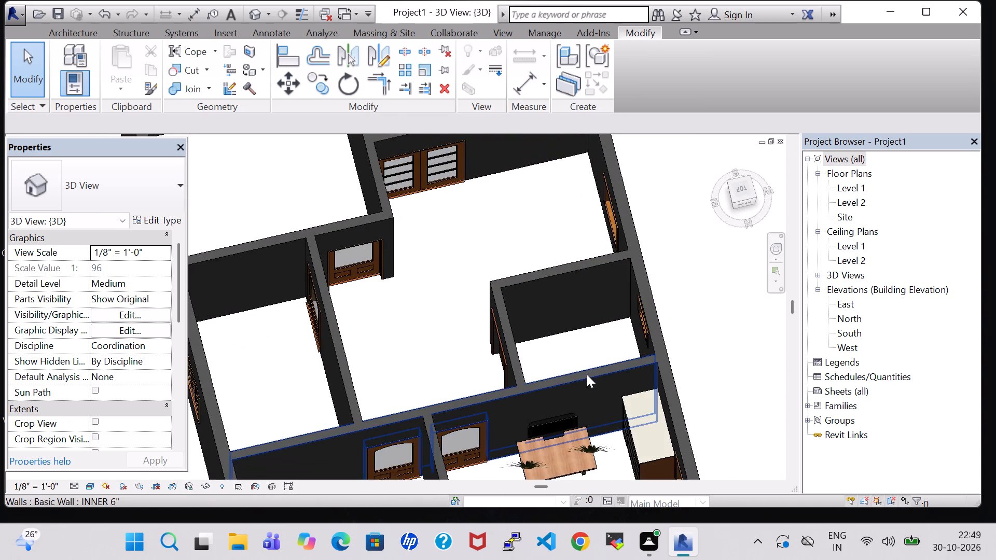
{"action": "middle_click_drag", "start_coordinate": [587, 374], "coordinate": [542, 258]}
{"action": "left_click", "coordinate": [509, 310]}
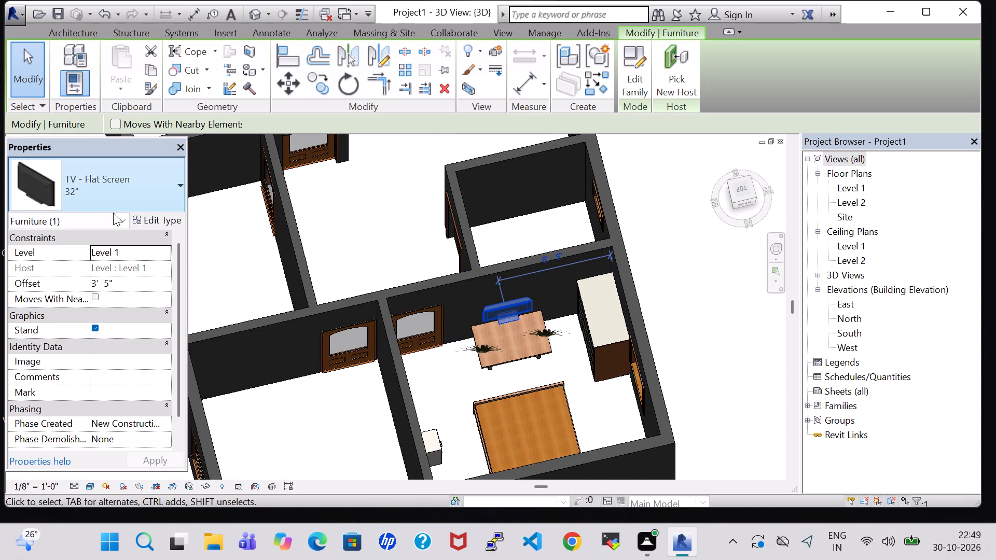
{"action": "left_click", "coordinate": [160, 220]}
{"action": "left_click", "coordinate": [494, 123]}
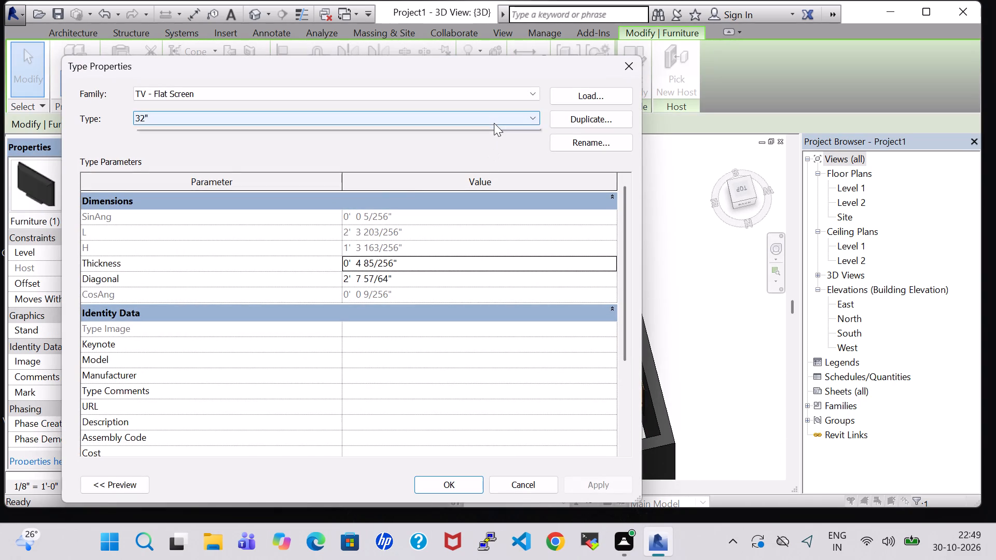
{"action": "left_click", "coordinate": [477, 149]}
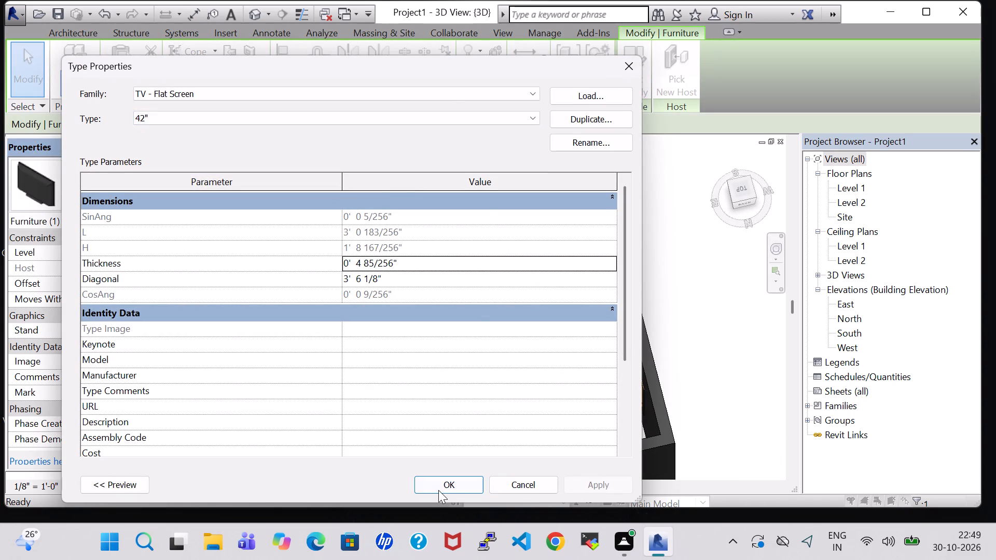
{"action": "left_click", "coordinate": [438, 490]}
{"action": "left_click", "coordinate": [691, 286]}
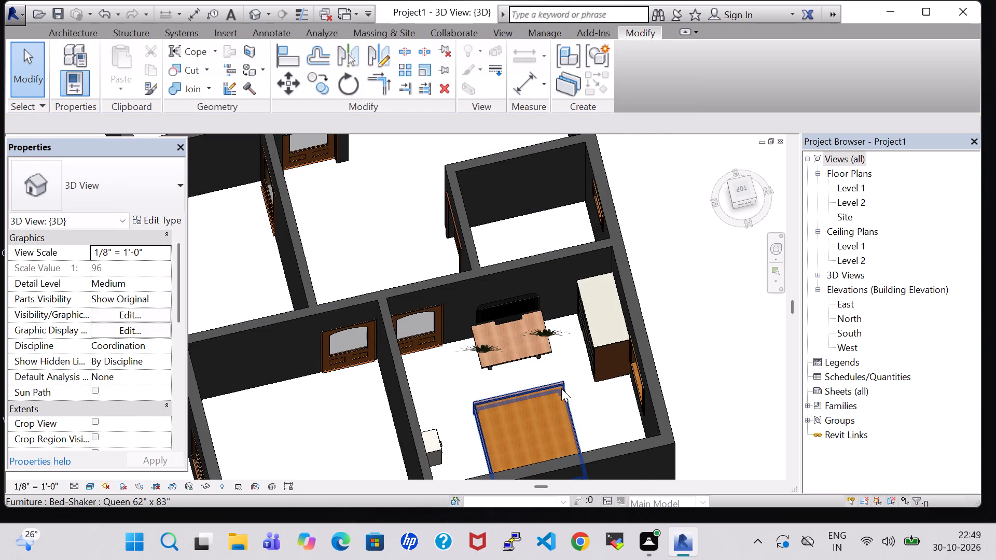
Examine the TV, its table and the two agave plants from several angles in 3D.
{"action": "middle_click_drag", "start_coordinate": [561, 388], "coordinate": [537, 267]}
{"action": "middle_click", "coordinate": [533, 256], "text": "shift"}
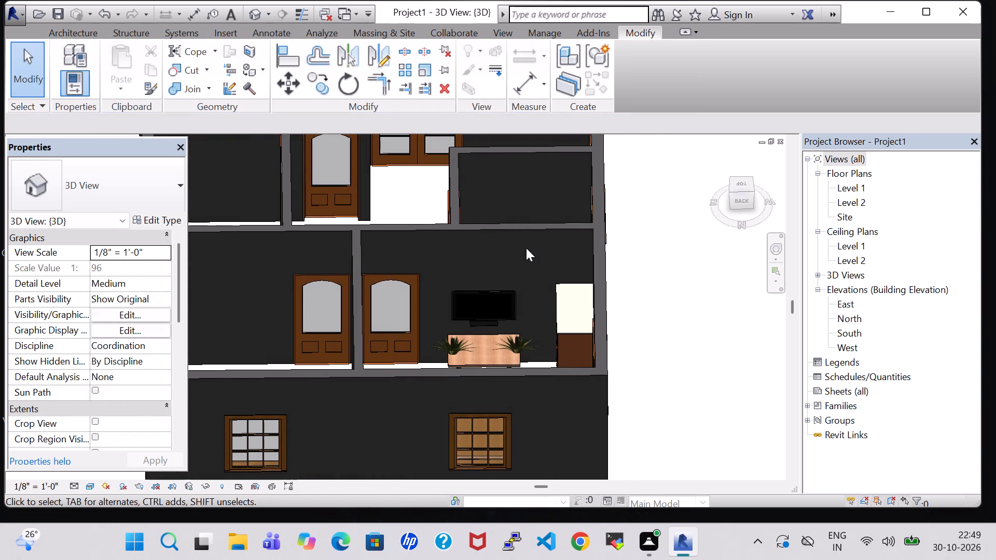
{"action": "scroll", "coordinate": [526, 248], "scroll_direction": "up", "scroll_amount": 3}
{"action": "middle_click_drag", "start_coordinate": [526, 248], "coordinate": [522, 407]}
{"action": "middle_click_drag", "start_coordinate": [522, 407], "coordinate": [550, 165]}
{"action": "middle_click_drag", "start_coordinate": [437, 272], "coordinate": [339, 213], "text": "shift"}
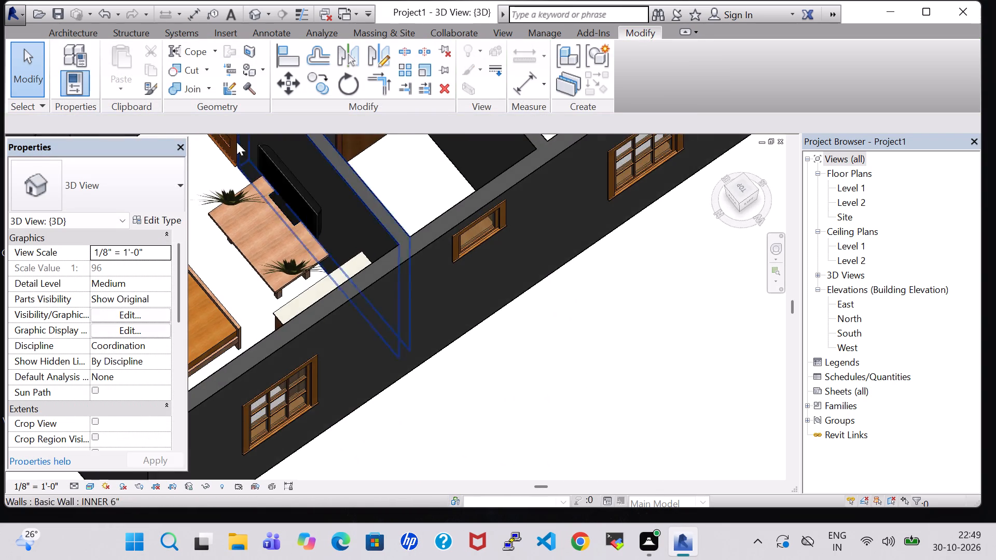
Open the Level 1 floor plan to work on the bedrooms.
{"action": "middle_click_drag", "start_coordinate": [245, 142], "coordinate": [583, 329]}
{"action": "middle_click_drag", "start_coordinate": [498, 377], "coordinate": [404, 316], "text": "shift"}
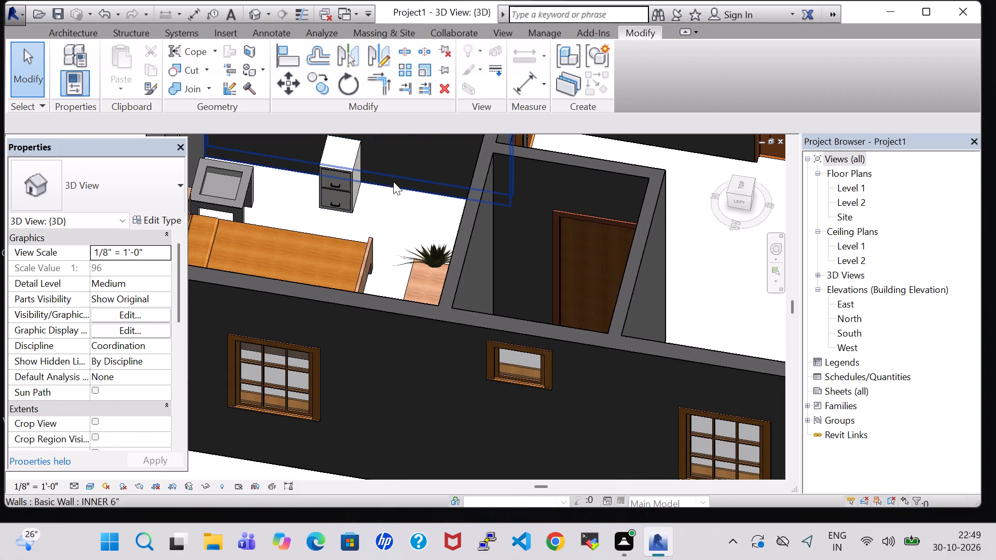
{"action": "middle_click_drag", "start_coordinate": [394, 181], "coordinate": [362, 244]}
{"action": "scroll", "coordinate": [362, 244], "scroll_direction": "up", "scroll_amount": 1, "text": "shift"}
{"action": "double_click", "coordinate": [851, 192]}
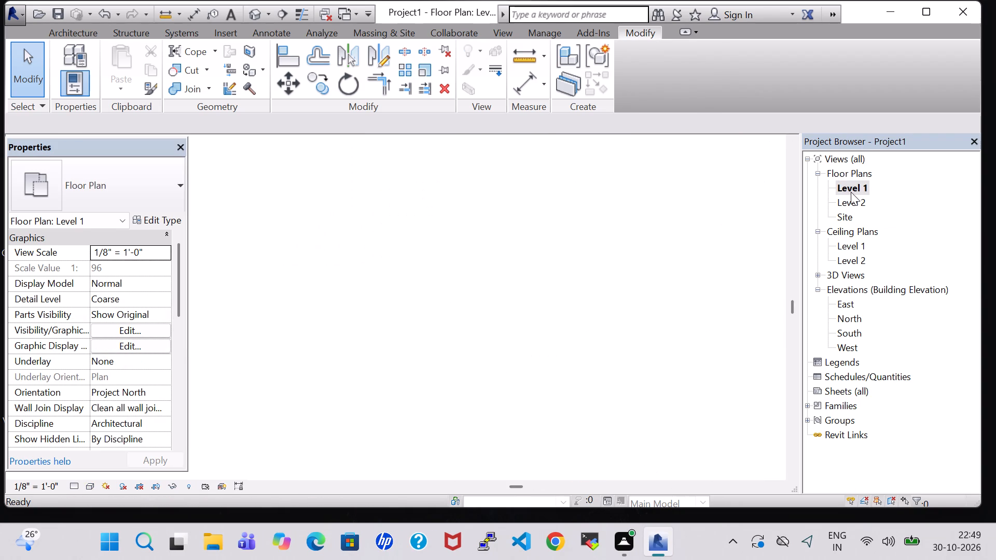
{"action": "scroll", "coordinate": [606, 229], "scroll_direction": "down", "scroll_amount": 2}
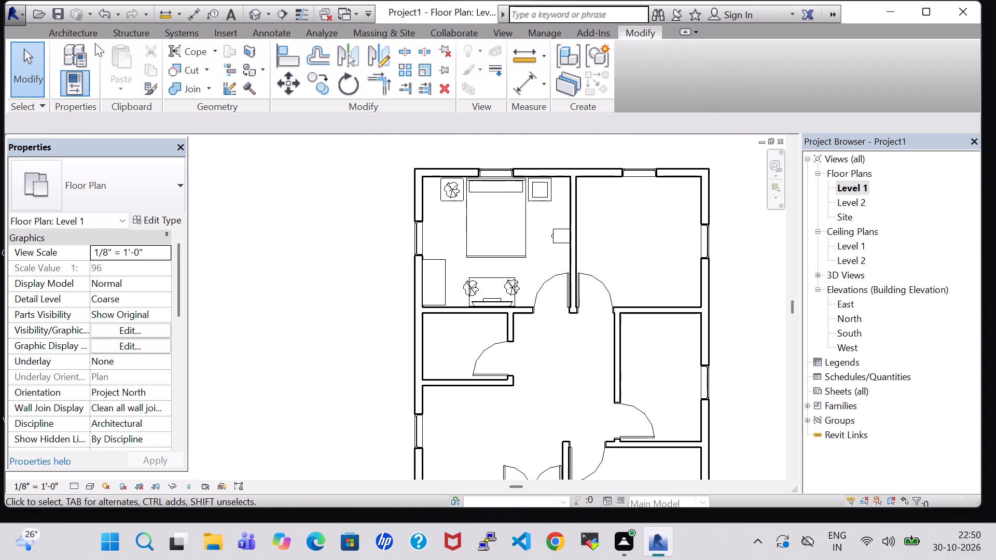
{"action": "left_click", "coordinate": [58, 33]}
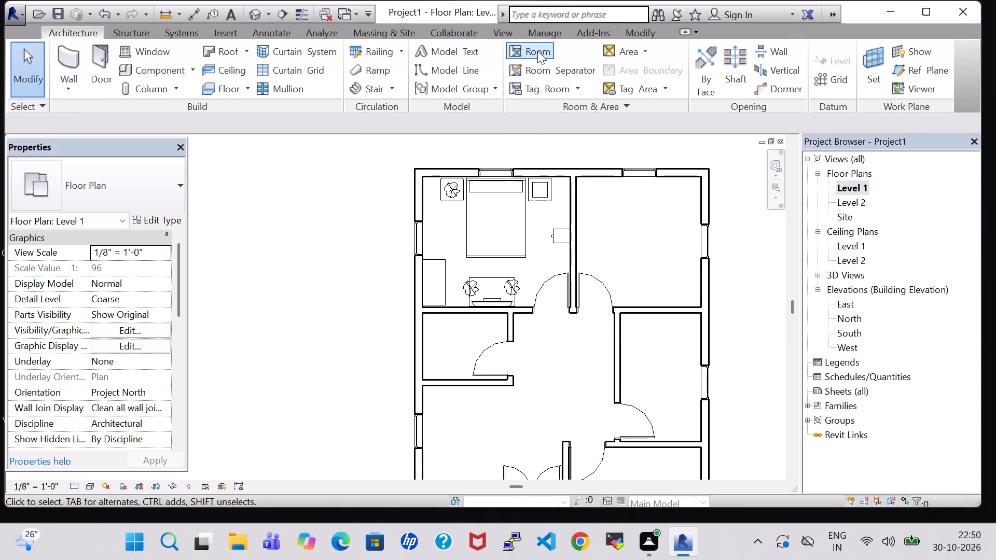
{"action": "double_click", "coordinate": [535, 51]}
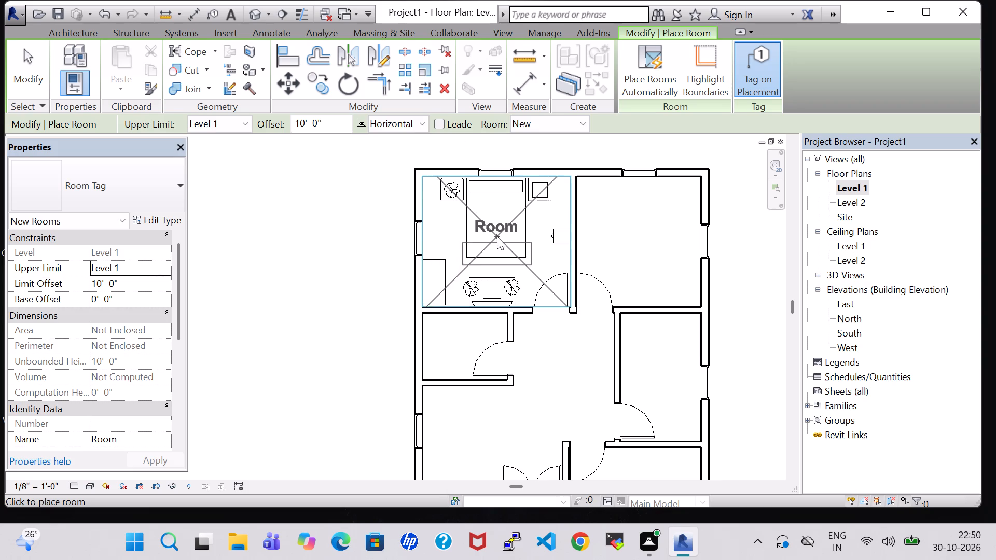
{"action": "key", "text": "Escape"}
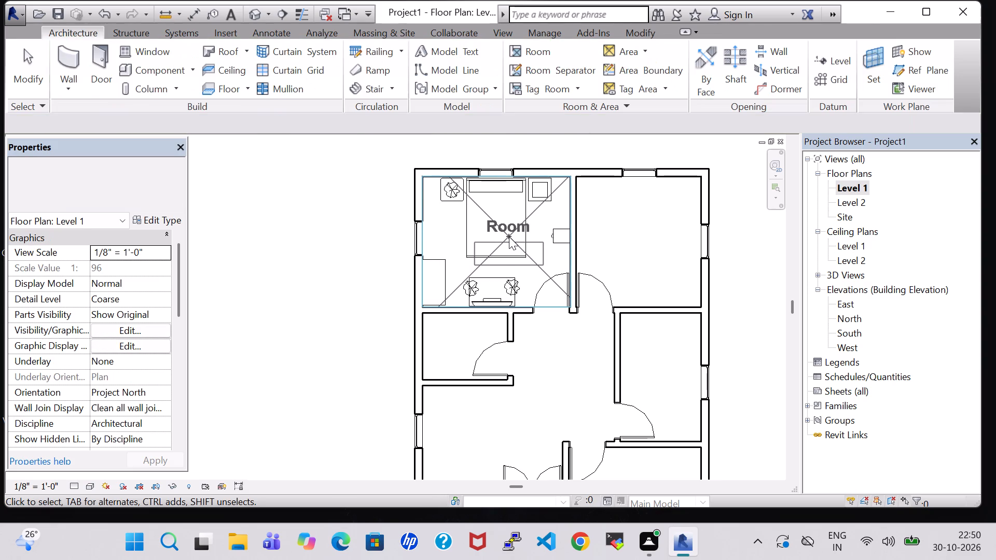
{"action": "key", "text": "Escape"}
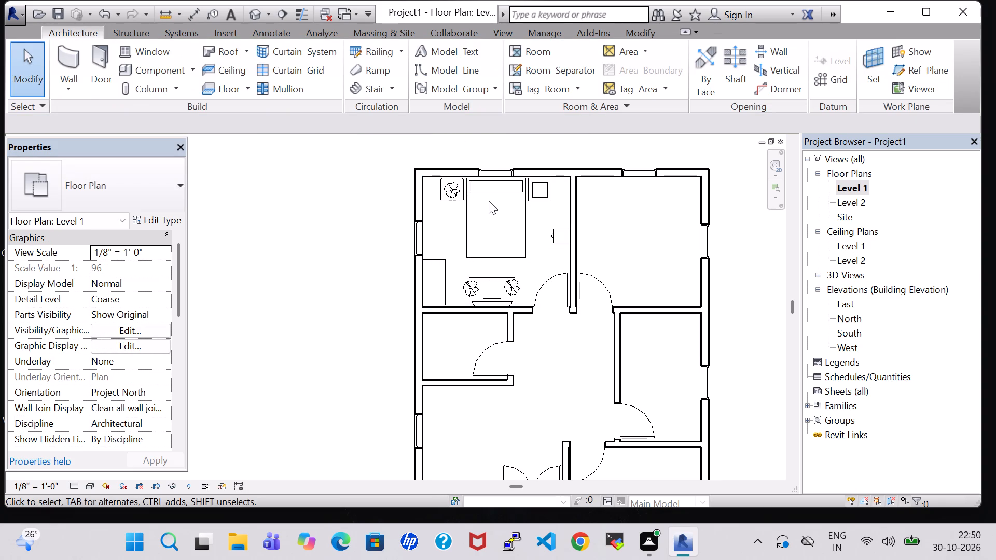
Place a similar Bed-Shaker Queen 62" x 83" in the northeast bedroom, headboard at the window wall, about 3' 3" from the east wall.
{"action": "left_click", "coordinate": [489, 201]}
{"action": "left_click", "coordinate": [489, 195]}
{"action": "right_click", "coordinate": [489, 195]}
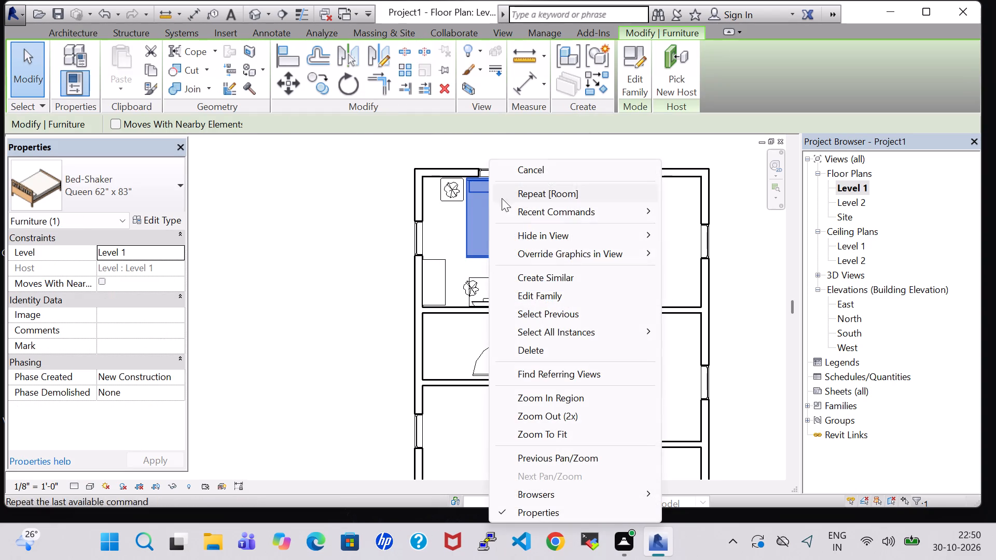
{"action": "left_click", "coordinate": [567, 273]}
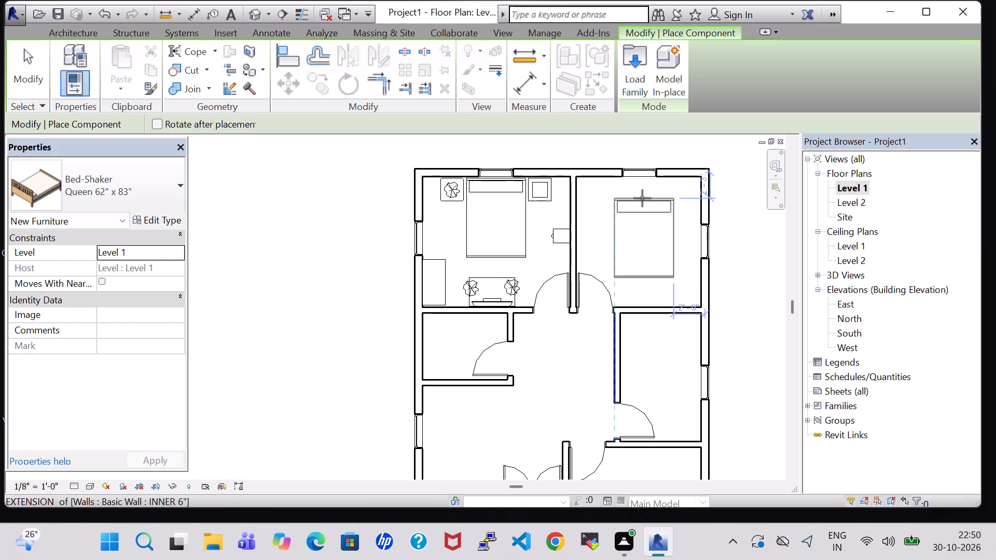
{"action": "scroll", "coordinate": [642, 198], "scroll_direction": "up", "scroll_amount": 6}
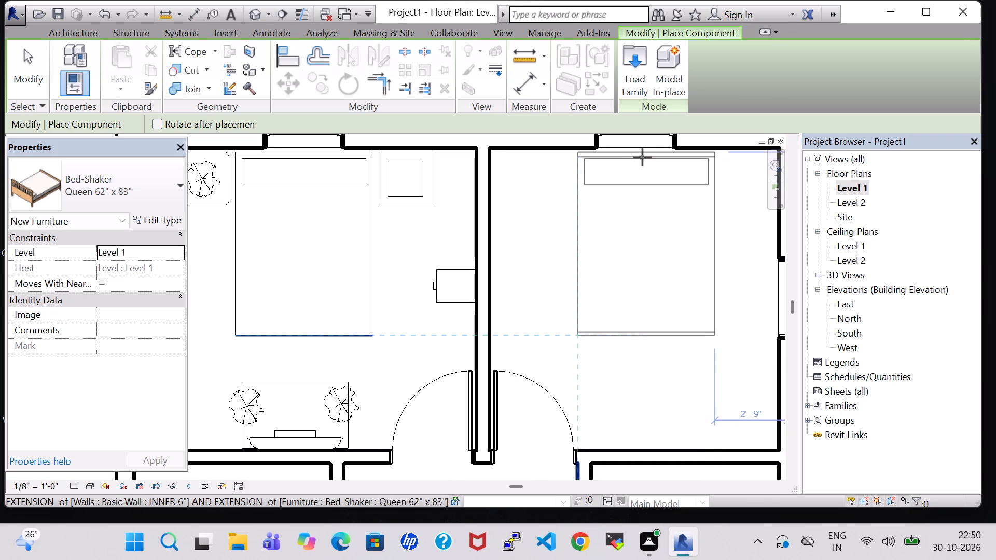
{"action": "left_click", "coordinate": [634, 157]}
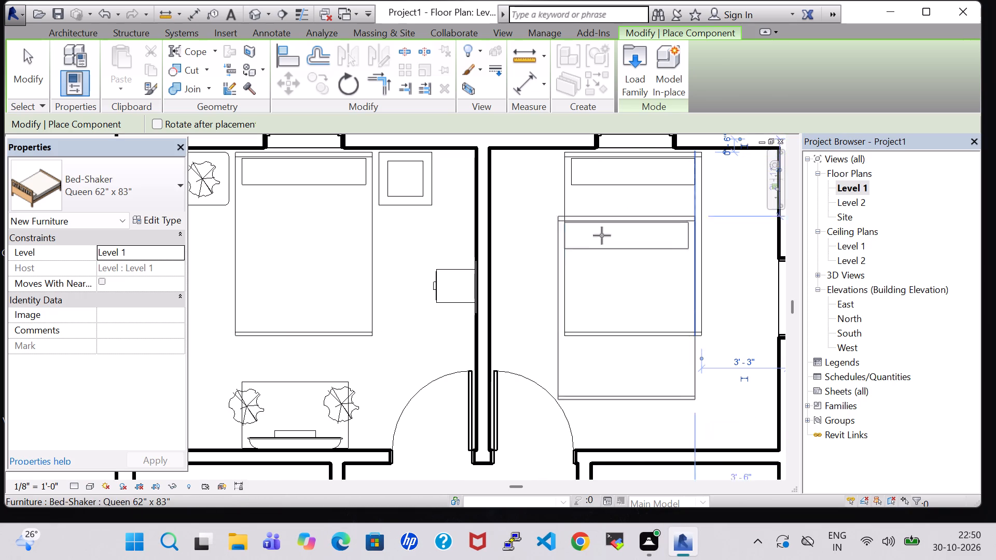
{"action": "key", "text": "Escape"}
{"action": "key", "text": "Escape"}
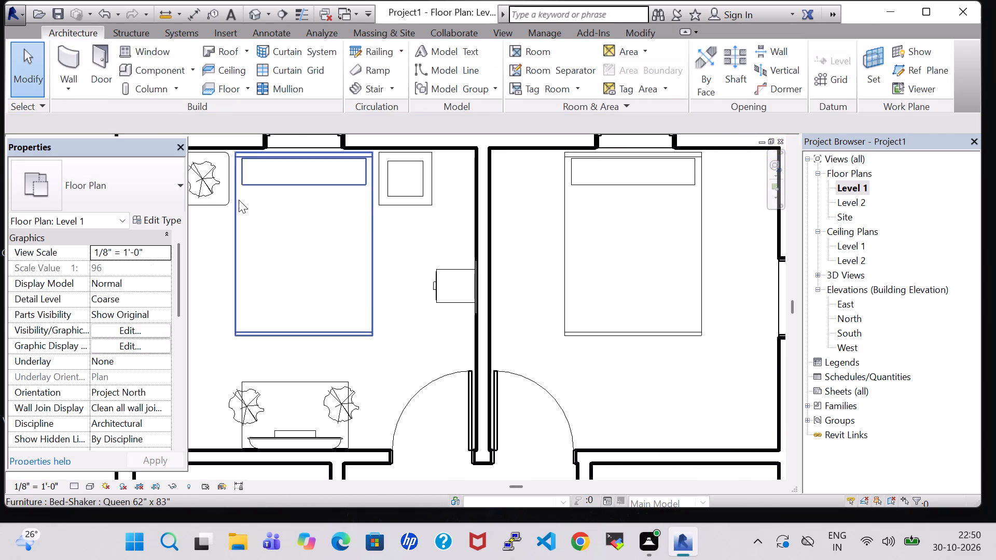
Place a similar Table-Coffee 24" x 24" x 24" in the northeast bedroom's corner between the bed and the partition wall.
{"action": "left_click", "coordinate": [416, 187]}
{"action": "right_click", "coordinate": [416, 187]}
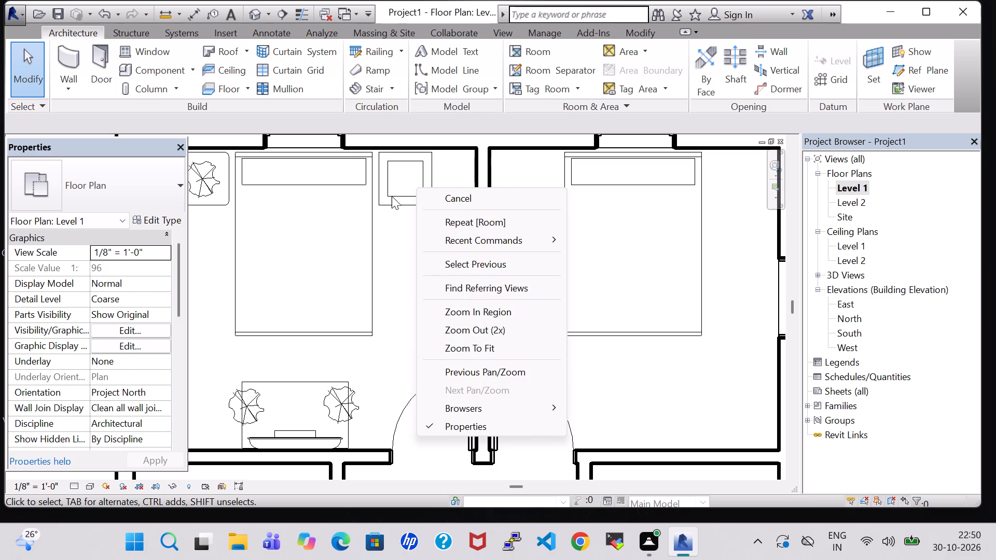
{"action": "left_click", "coordinate": [377, 195]}
{"action": "left_click", "coordinate": [392, 198]}
{"action": "right_click", "coordinate": [392, 198]}
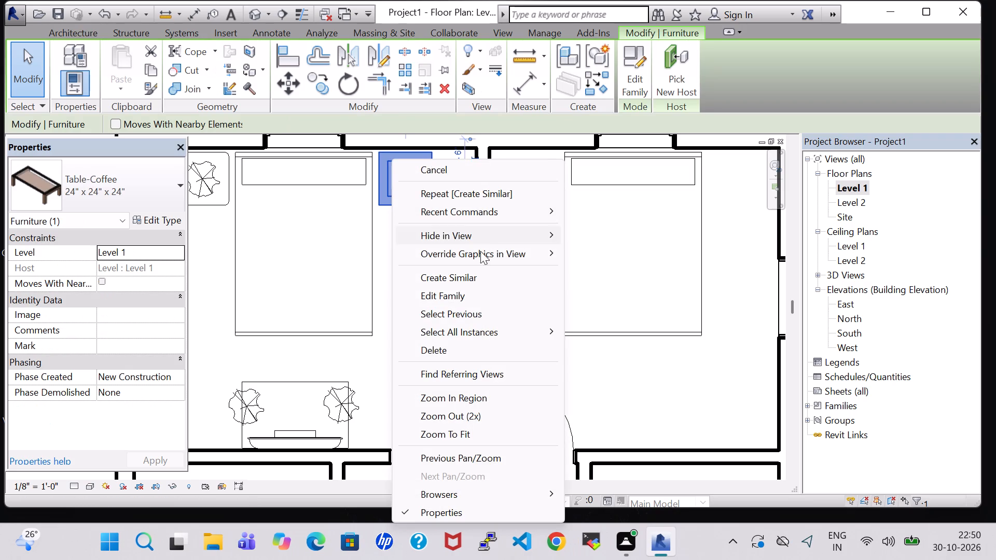
{"action": "left_click", "coordinate": [483, 269]}
{"action": "scroll", "coordinate": [527, 195], "scroll_direction": "up", "scroll_amount": 3}
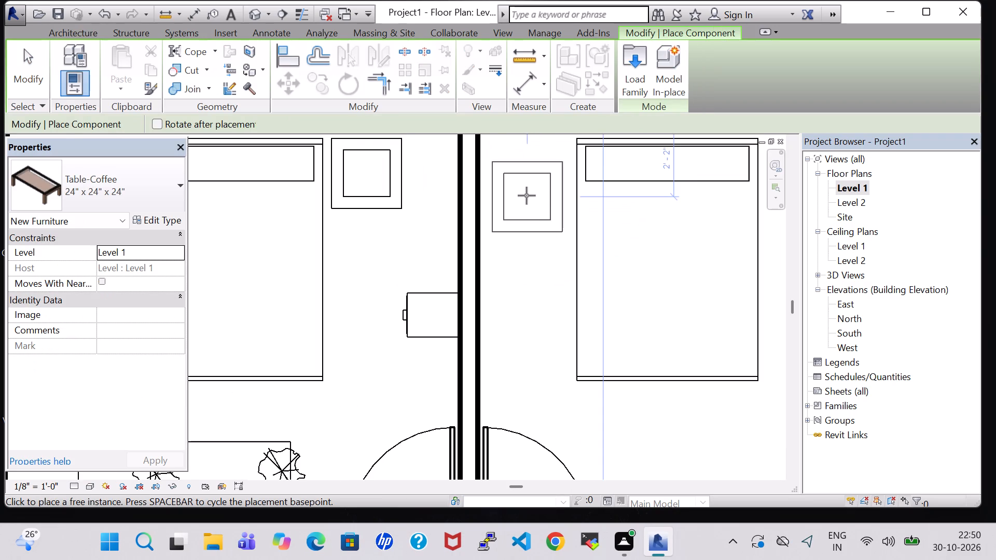
{"action": "middle_click_drag", "start_coordinate": [527, 195], "coordinate": [531, 285]}
{"action": "left_click", "coordinate": [533, 262]}
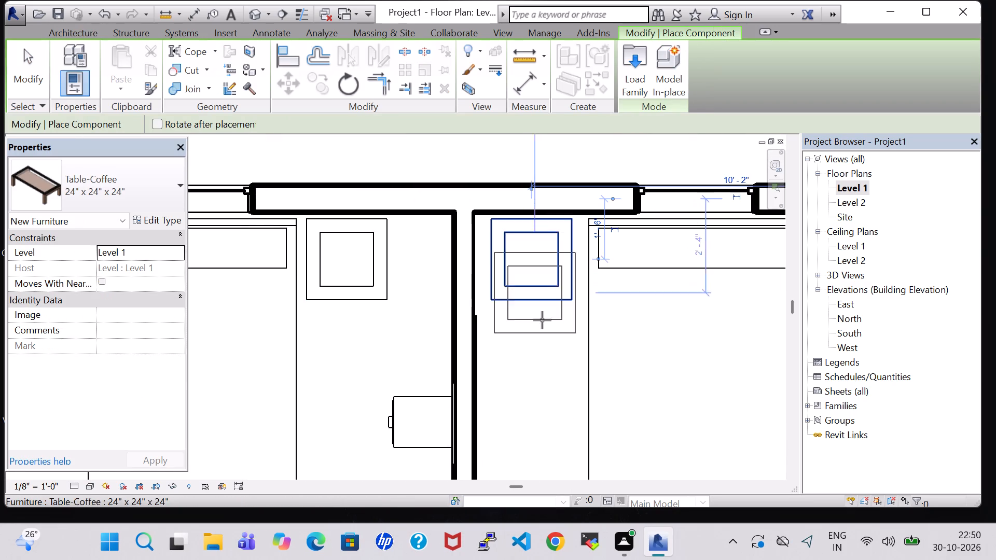
{"action": "key", "text": "Escape"}
{"action": "key", "text": "Escape"}
Place a similar, rotated Cabinet-File 2 Drawer 15" x 18" in the northeast bedroom, back-to-back with the existing cabinet across the partition wall.
{"action": "scroll", "coordinate": [542, 356], "scroll_direction": "down", "scroll_amount": 6}
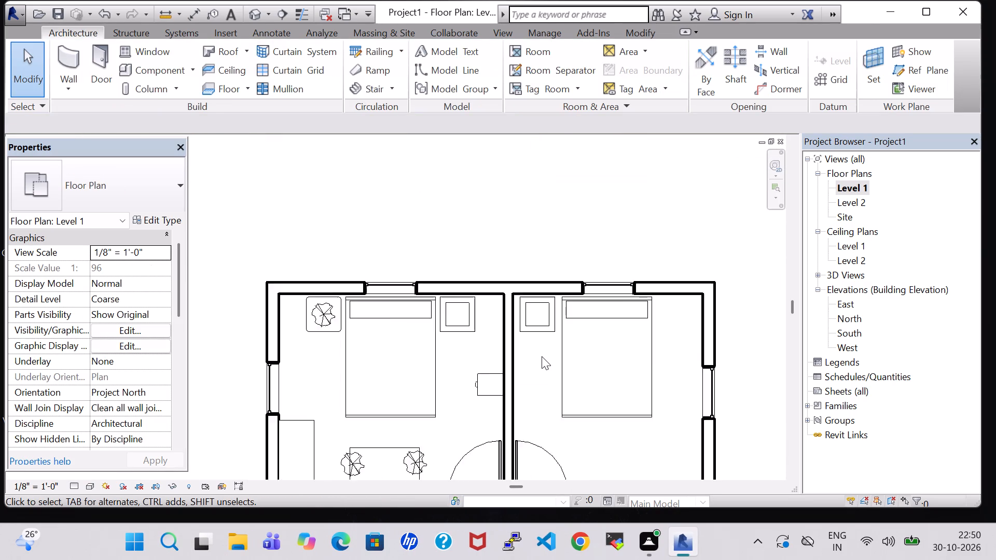
{"action": "scroll", "coordinate": [542, 356], "scroll_direction": "down", "scroll_amount": 2}
{"action": "left_click", "coordinate": [505, 370]}
{"action": "right_click", "coordinate": [505, 370]}
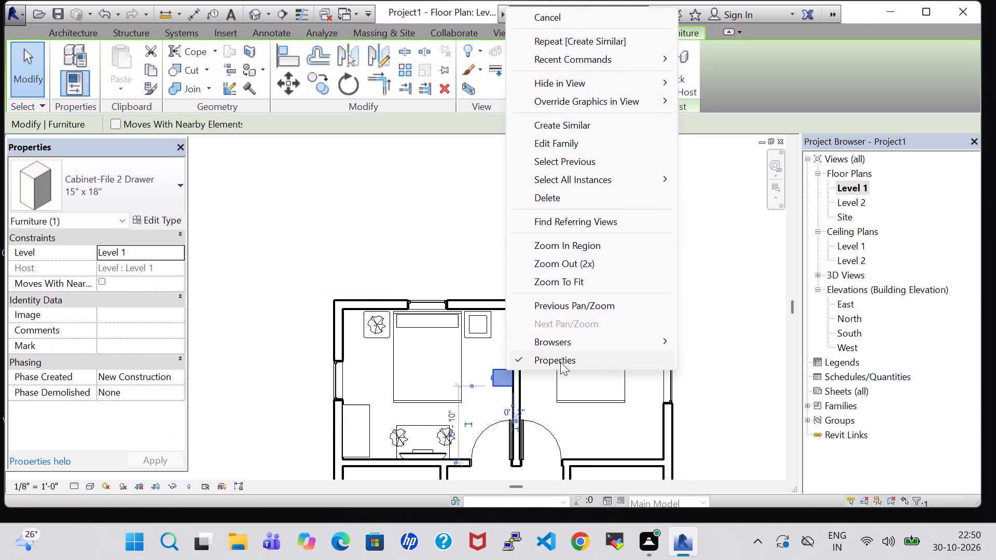
{"action": "left_click", "coordinate": [576, 123]}
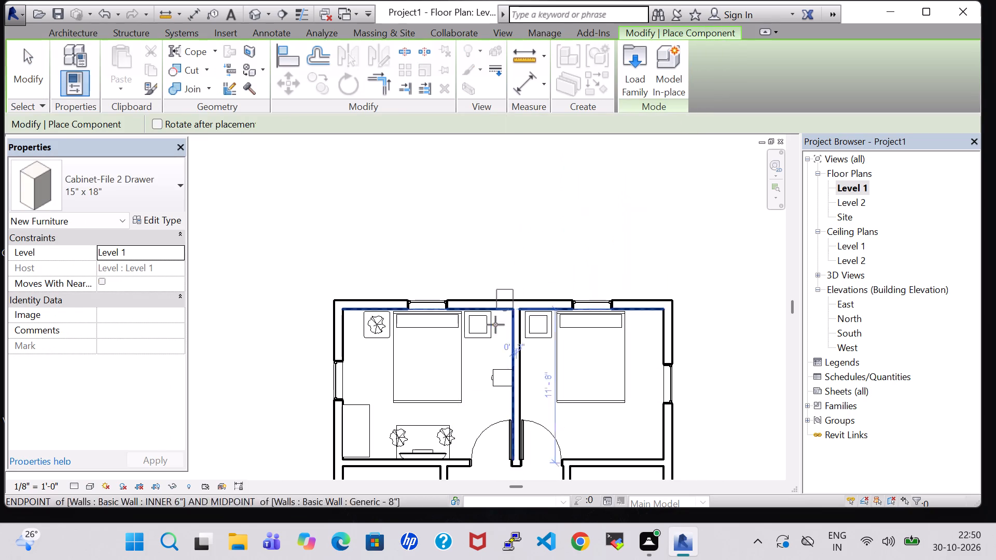
{"action": "scroll", "coordinate": [532, 365], "scroll_direction": "up", "scroll_amount": 3}
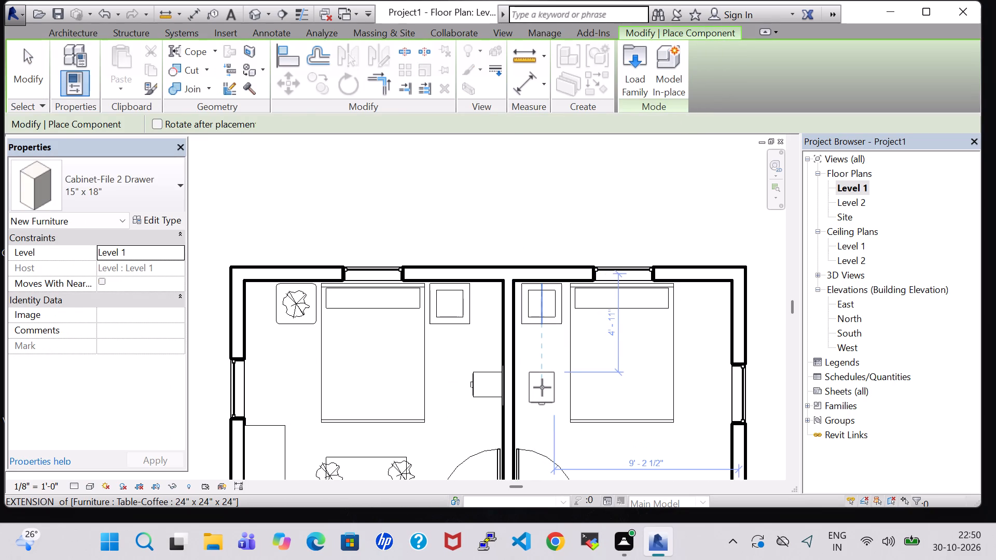
{"action": "key", "text": "space"}
{"action": "left_click", "coordinate": [531, 388]}
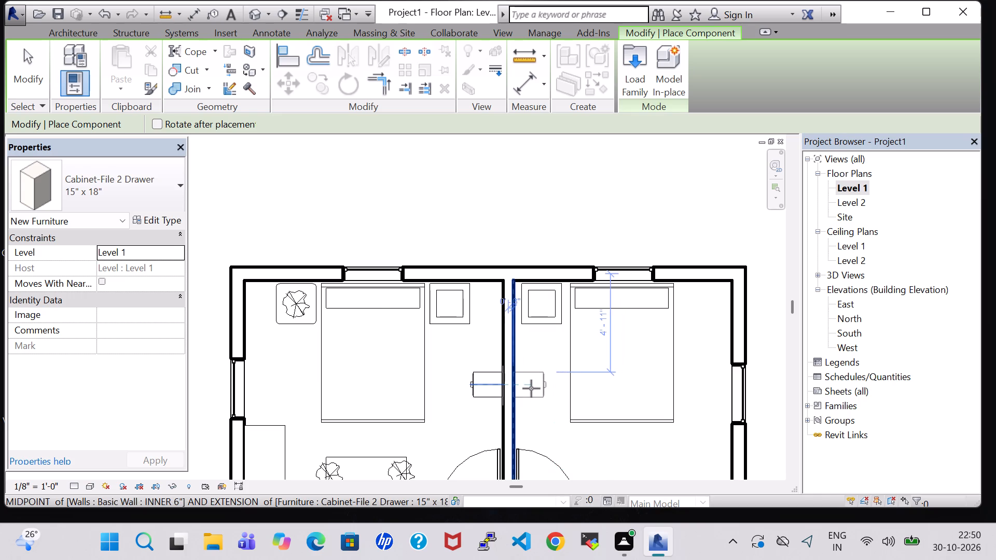
{"action": "key", "text": "Escape"}
{"action": "key", "text": "Escape"}
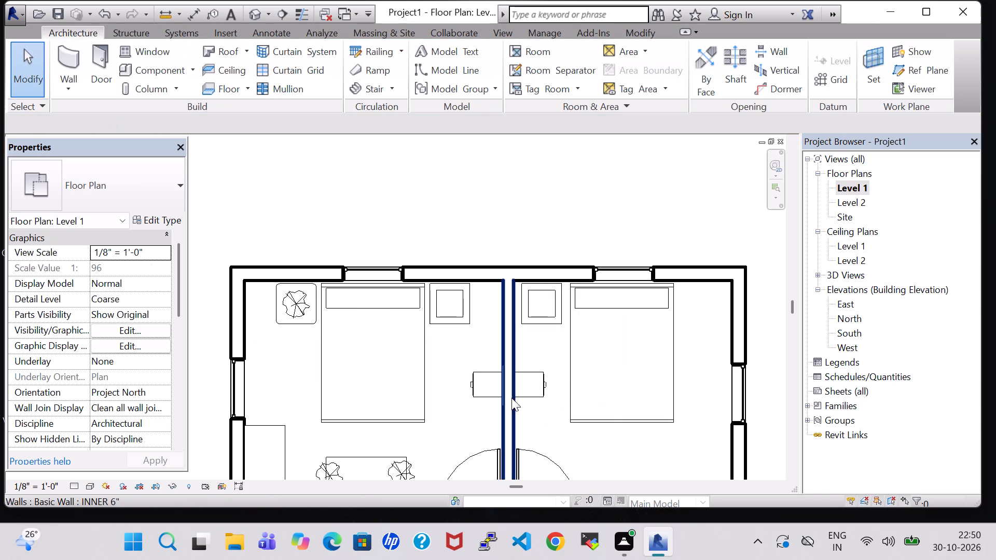
Place a similar Mirror-Ellipse 24" x 48" on the northeast bedroom's side of the partition wall, centred behind the new file cabinet.
{"action": "left_click", "coordinate": [503, 387]}
{"action": "right_click", "coordinate": [503, 387]}
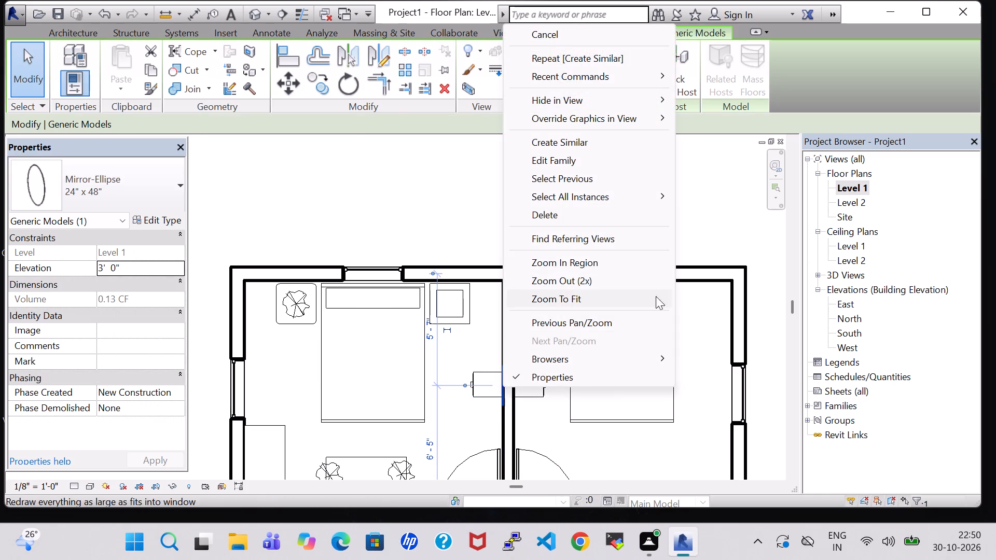
{"action": "left_click", "coordinate": [608, 142]}
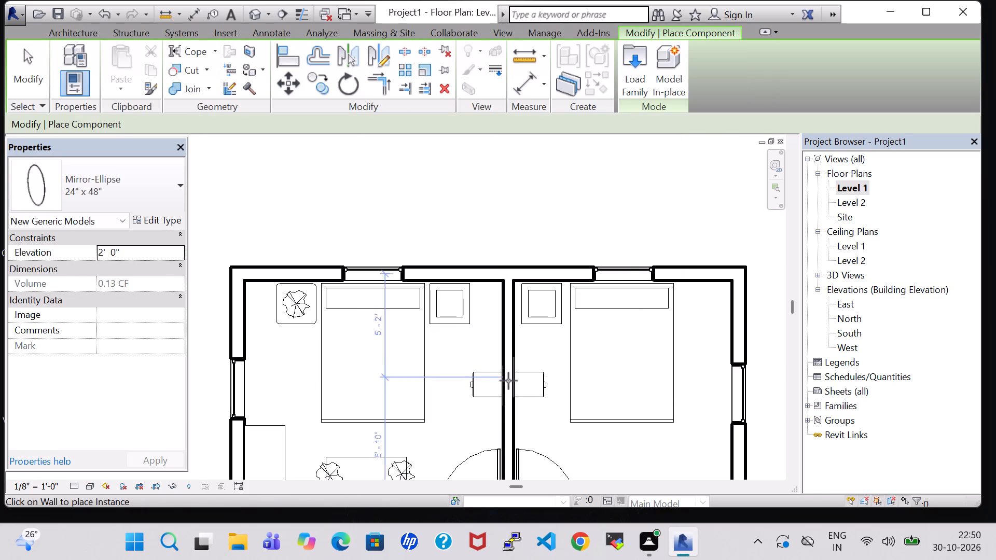
{"action": "scroll", "coordinate": [511, 395], "scroll_direction": "up", "scroll_amount": 11}
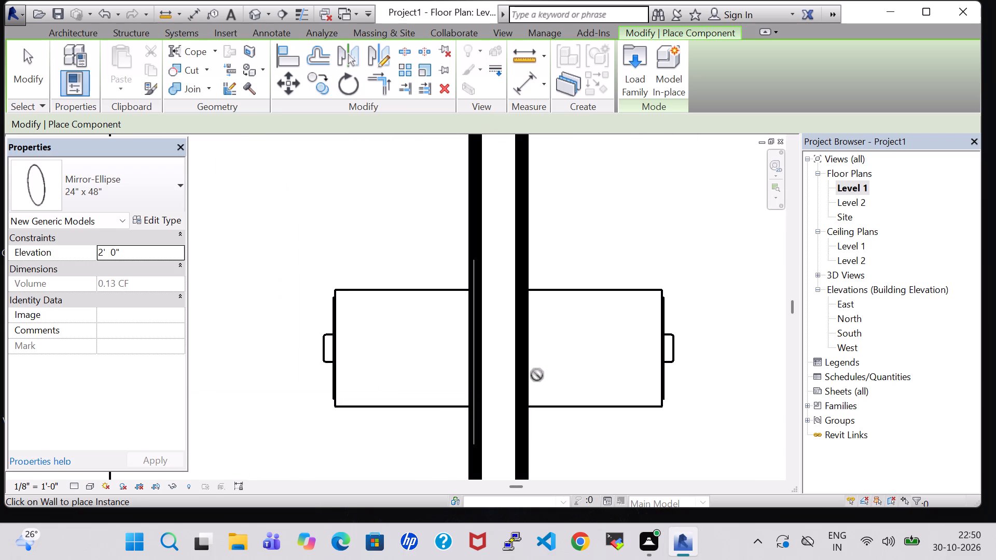
{"action": "left_click", "coordinate": [527, 350]}
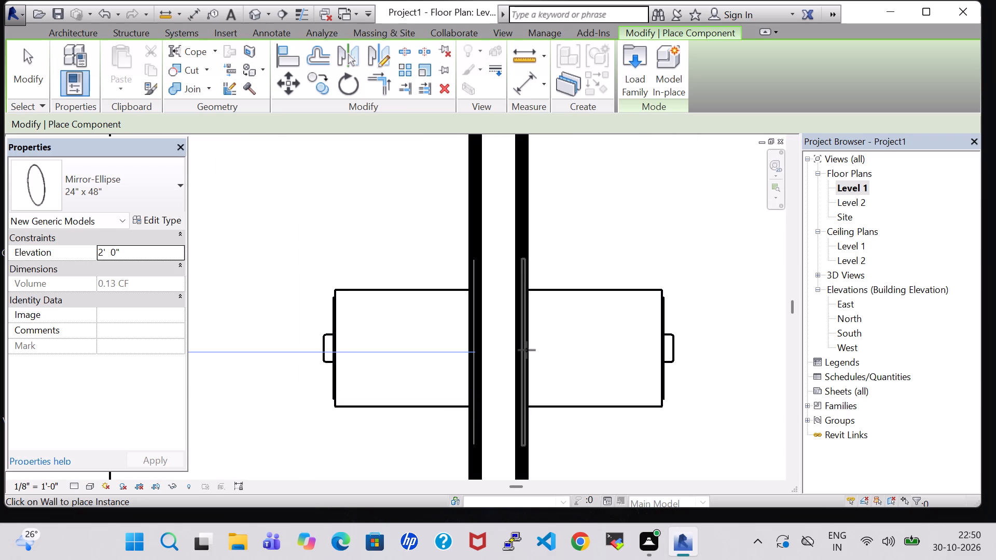
{"action": "key", "text": "Escape"}
{"action": "key", "text": "Escape"}
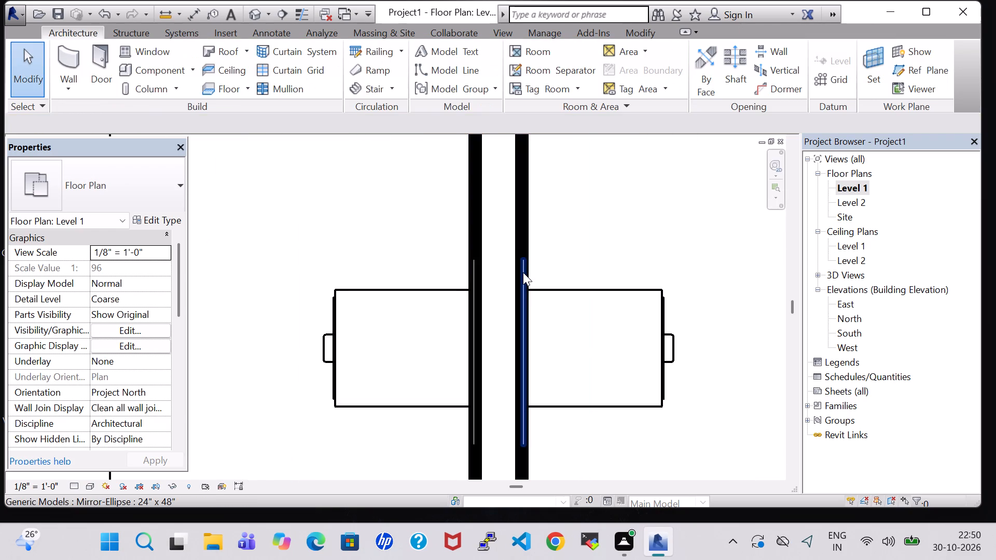
Set the new ellipse mirror's elevation to 3' 0" and apply the change.
{"action": "left_click", "coordinate": [523, 272]}
{"action": "left_click", "coordinate": [102, 267]}
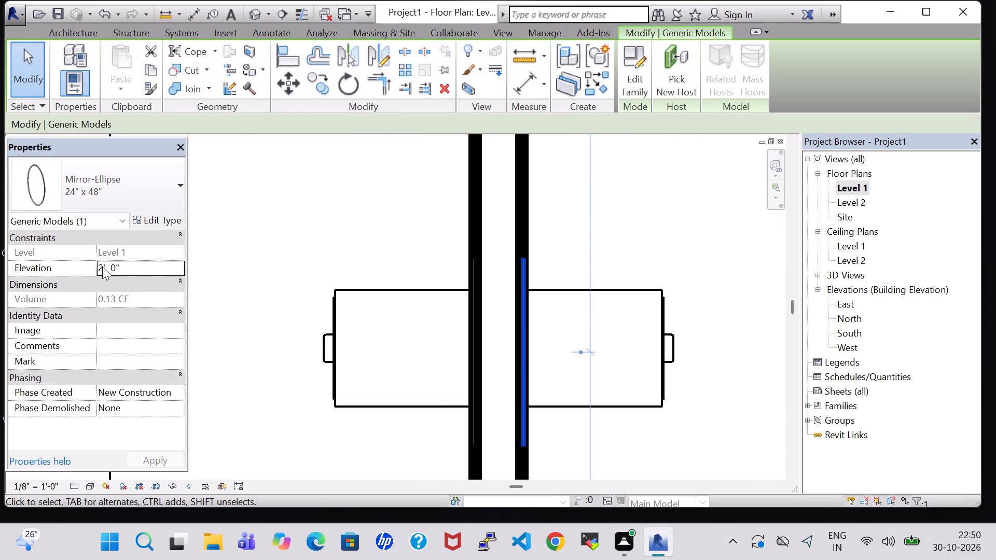
{"action": "left_click", "coordinate": [102, 267]}
{"action": "key", "text": "BackSpace"}
{"action": "key", "text": "3"}
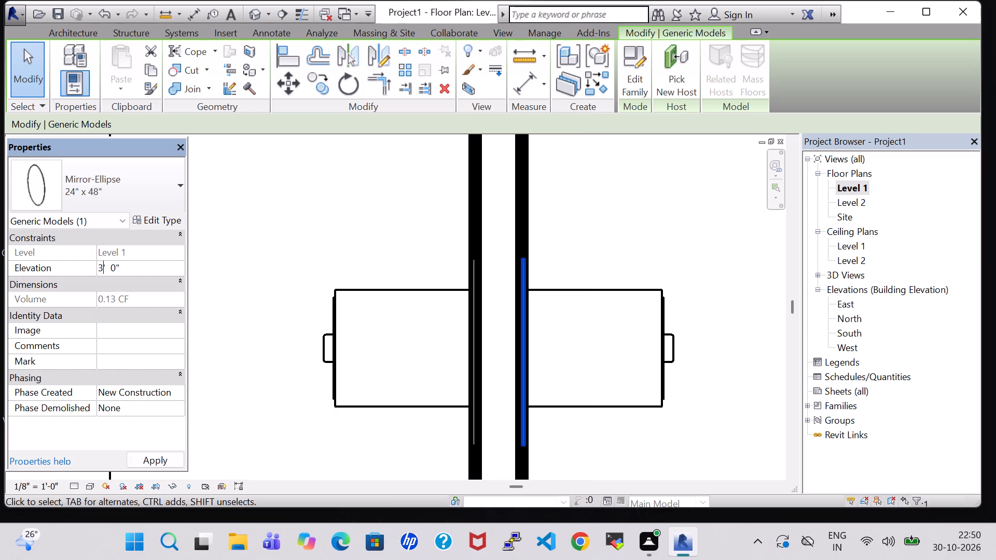
{"action": "left_click", "coordinate": [165, 456]}
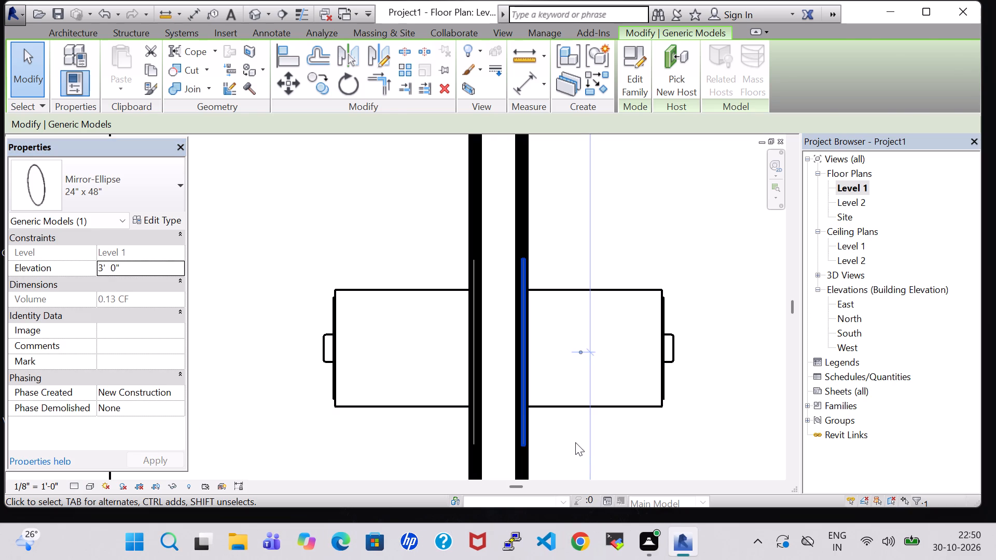
{"action": "left_click", "coordinate": [648, 442]}
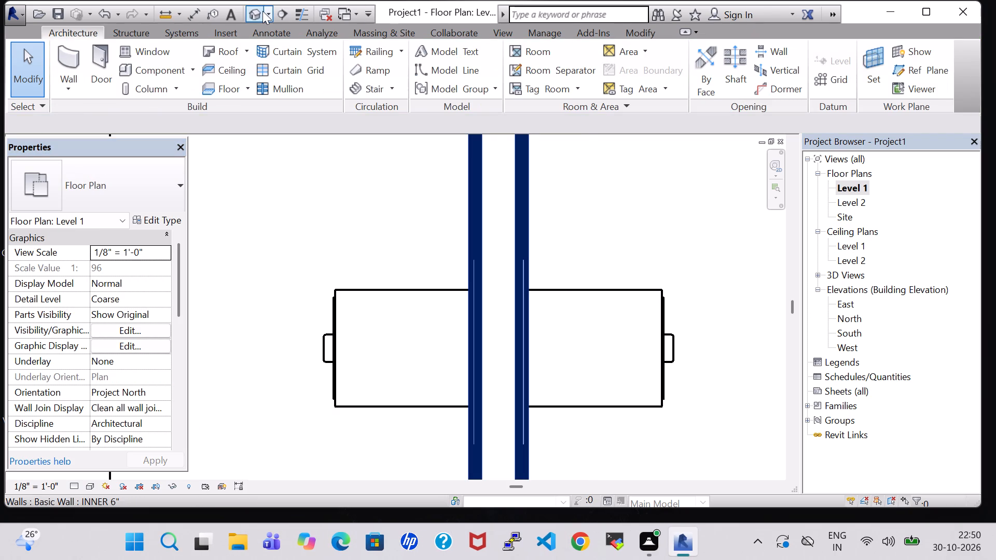
Examine the two adjoining bedrooms' beds, file cabinets and mirrors from several angles in 3D.
{"action": "left_click", "coordinate": [256, 11]}
{"action": "scroll", "coordinate": [576, 251], "scroll_direction": "down", "scroll_amount": 2}
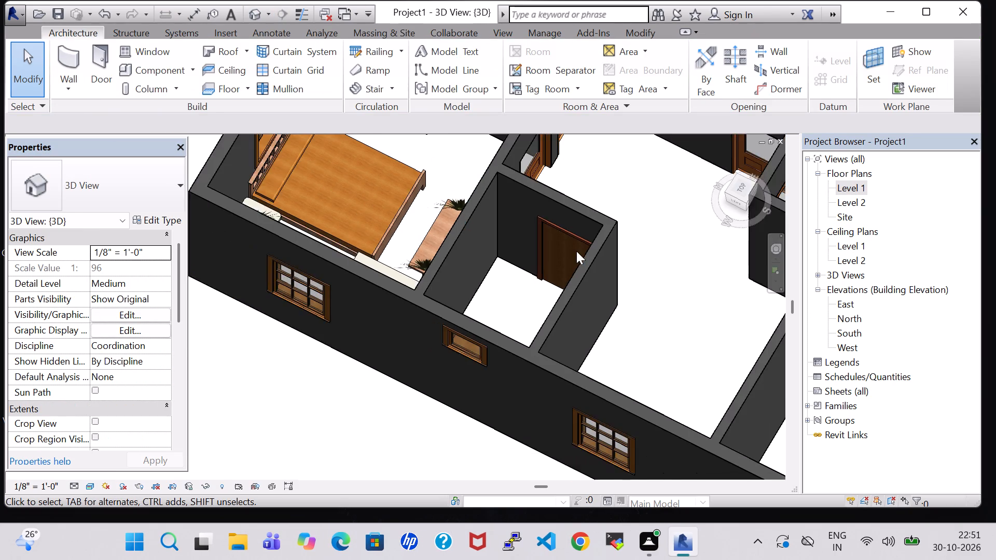
{"action": "scroll", "coordinate": [576, 251], "scroll_direction": "down", "scroll_amount": 4}
{"action": "middle_click_drag", "start_coordinate": [550, 293], "coordinate": [543, 307]}
{"action": "middle_click_drag", "start_coordinate": [563, 239], "coordinate": [555, 278]}
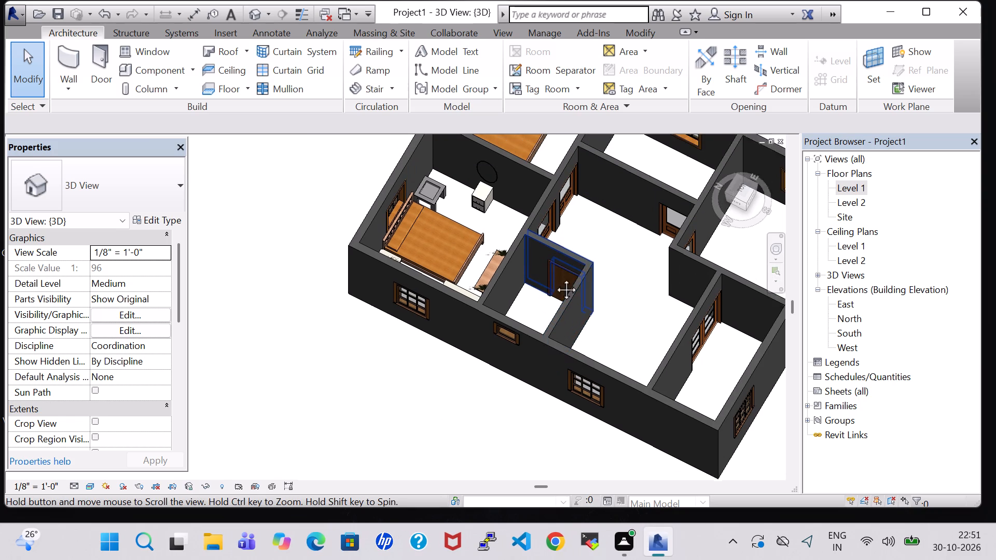
{"action": "middle_click_drag", "start_coordinate": [555, 278], "coordinate": [498, 375]}
{"action": "scroll", "coordinate": [497, 266], "scroll_direction": "up", "scroll_amount": 6}
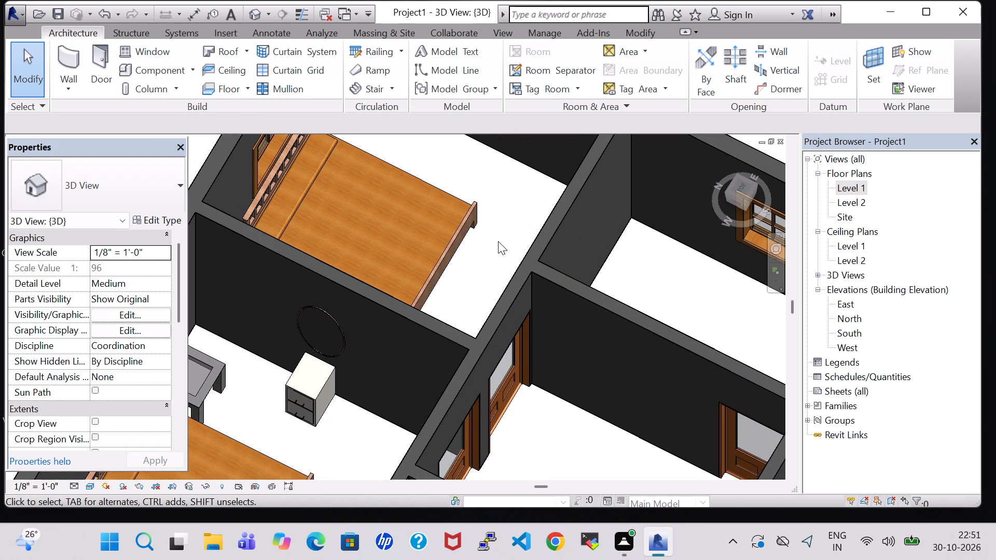
{"action": "middle_click_drag", "start_coordinate": [501, 225], "coordinate": [383, 249], "text": "shift"}
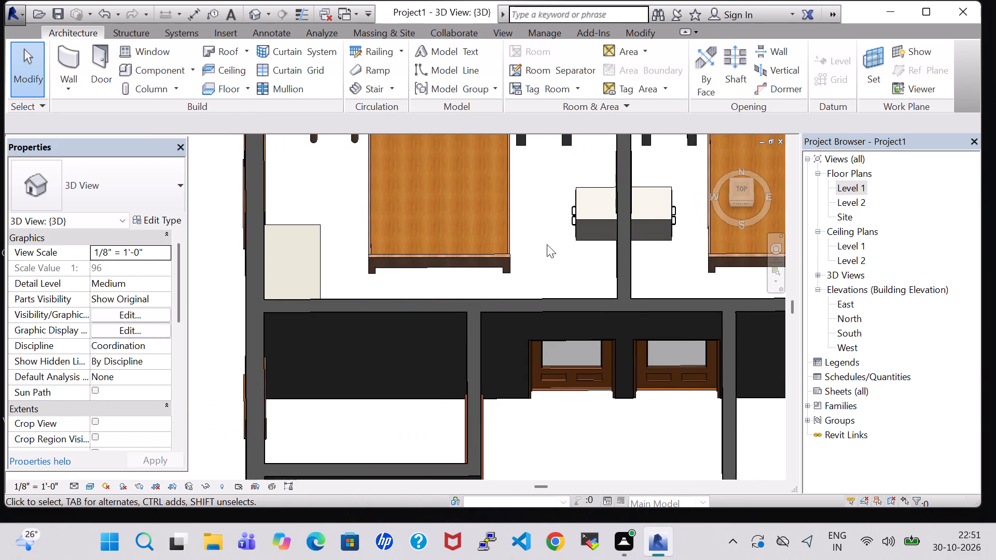
Examine the two adjoining bedrooms' furniture and the partition wall from other angles in 3D.
{"action": "middle_click_drag", "start_coordinate": [569, 244], "coordinate": [402, 201]}
{"action": "middle_click_drag", "start_coordinate": [592, 161], "coordinate": [510, 112], "text": "shift"}
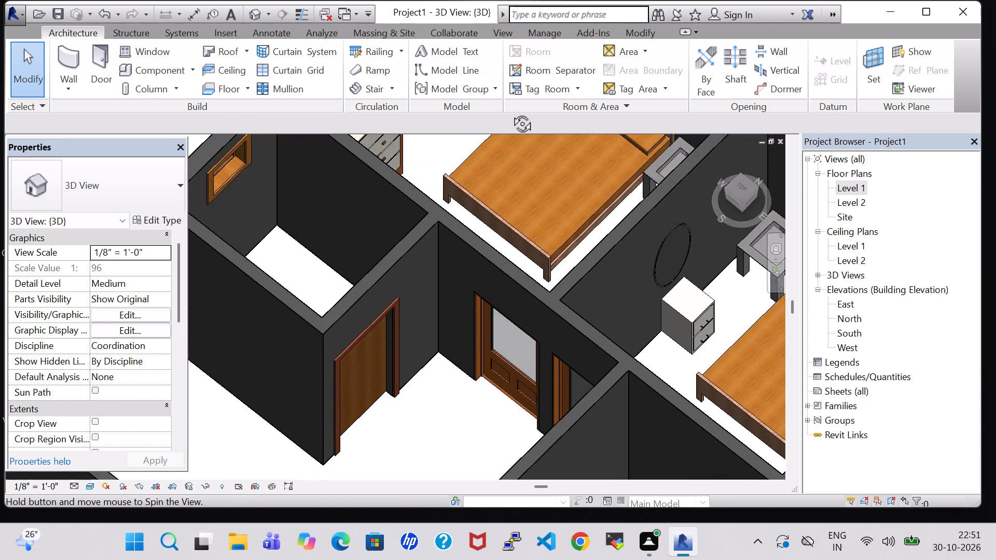
{"action": "middle_click_drag", "start_coordinate": [510, 112], "coordinate": [510, 106], "text": "shift"}
{"action": "middle_click_drag", "start_coordinate": [516, 108], "coordinate": [614, 139], "text": "shift"}
On the Level 1 floor plan, place a similar Table-End 24" x 24" between the northeast bedroom's bed and east wall.
{"action": "double_click", "coordinate": [858, 183]}
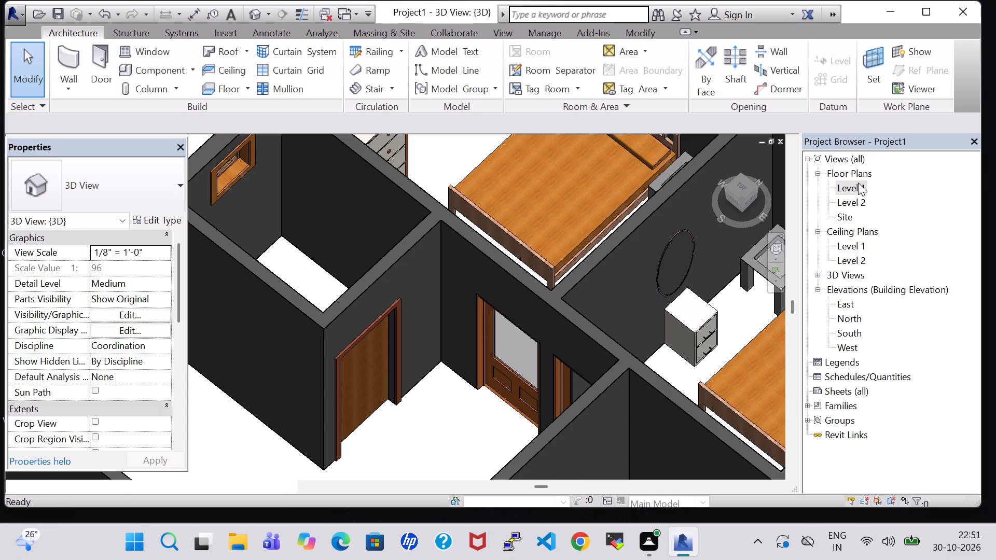
{"action": "scroll", "coordinate": [646, 200], "scroll_direction": "down", "scroll_amount": 10}
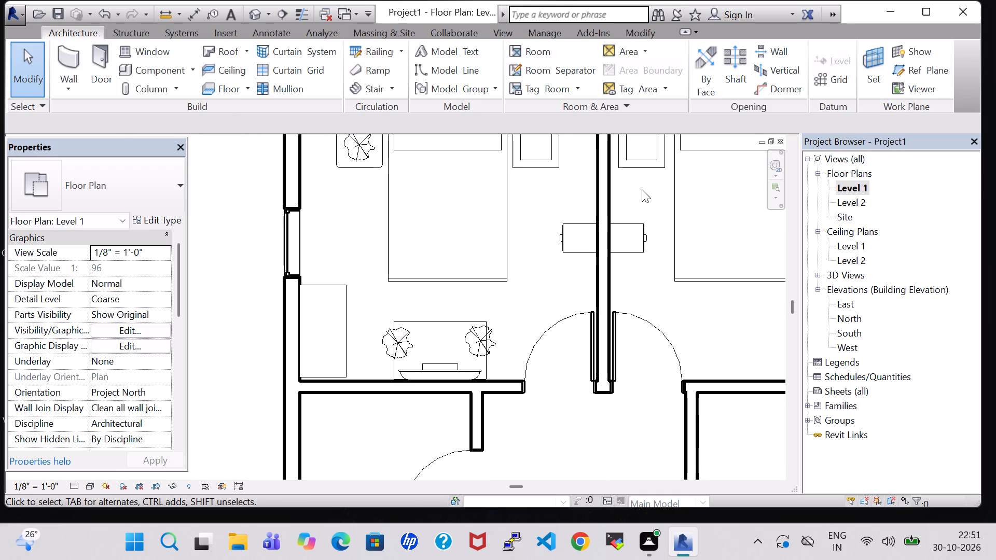
{"action": "middle_click_drag", "start_coordinate": [455, 178], "coordinate": [524, 298]}
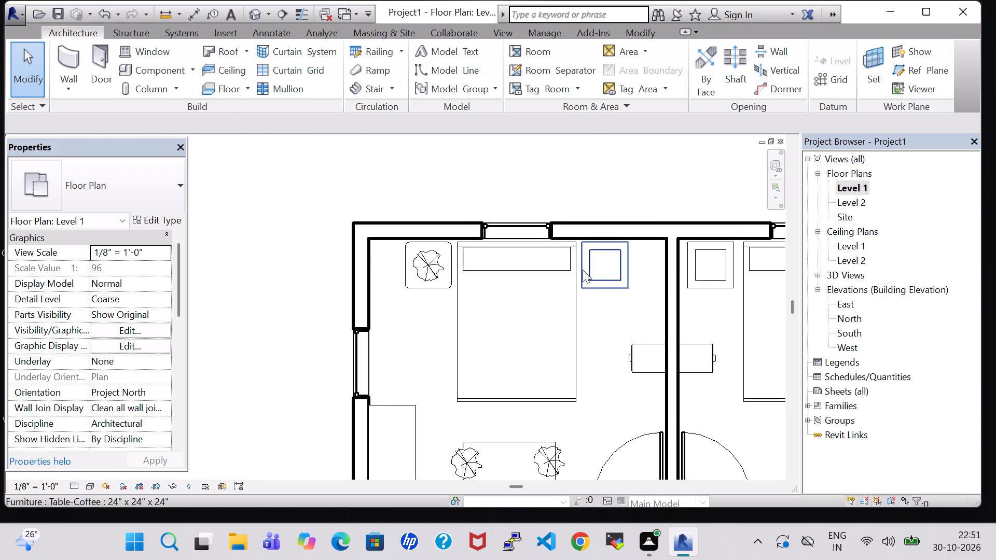
{"action": "middle_click_drag", "start_coordinate": [535, 361], "coordinate": [533, 234]}
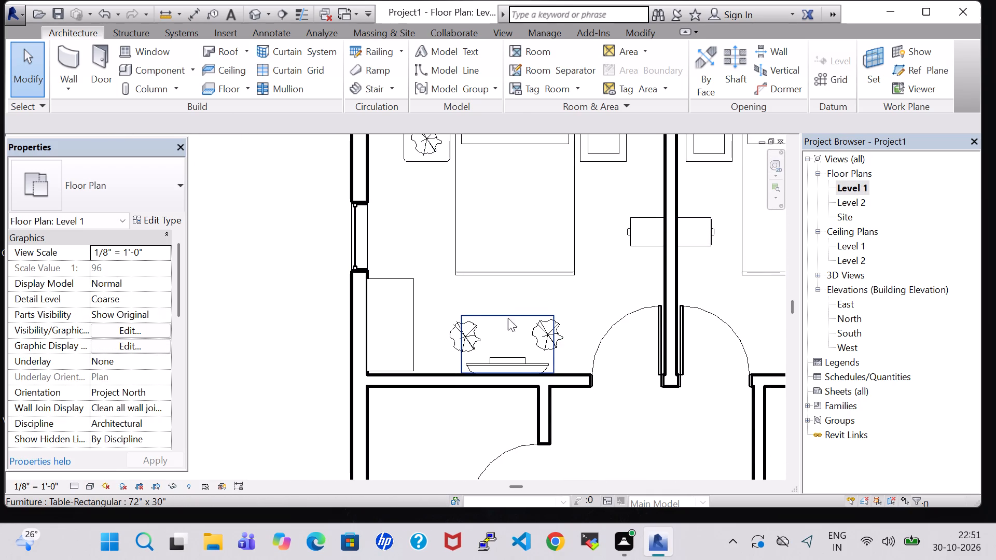
{"action": "middle_click_drag", "start_coordinate": [728, 227], "coordinate": [589, 257]}
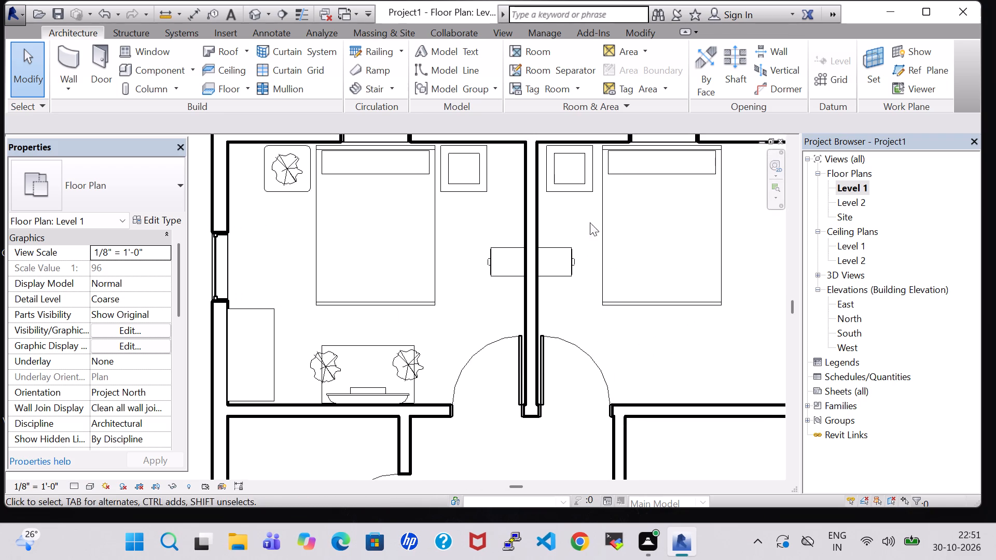
{"action": "middle_click_drag", "start_coordinate": [649, 187], "coordinate": [604, 215]}
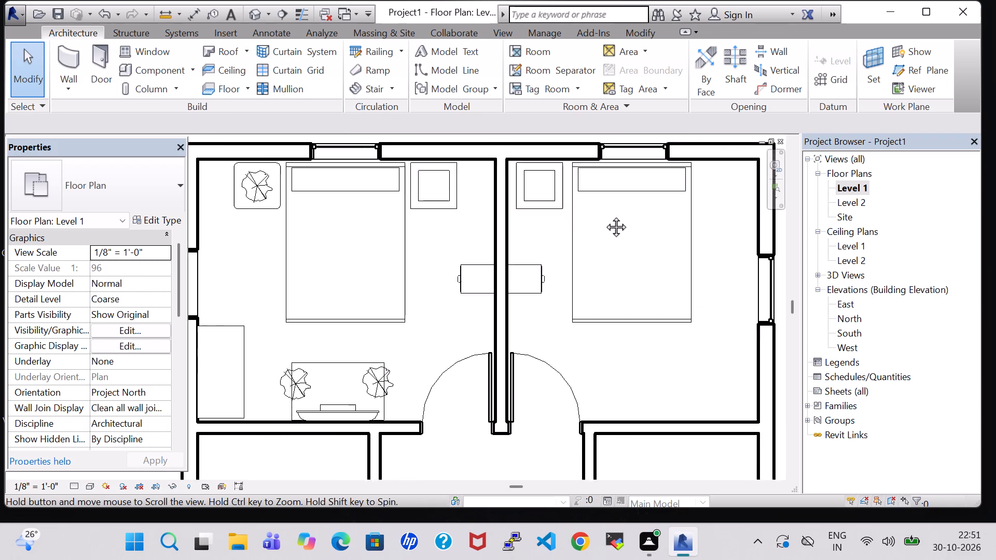
{"action": "middle_click_drag", "start_coordinate": [604, 215], "coordinate": [599, 222]}
{"action": "left_click", "coordinate": [245, 225]}
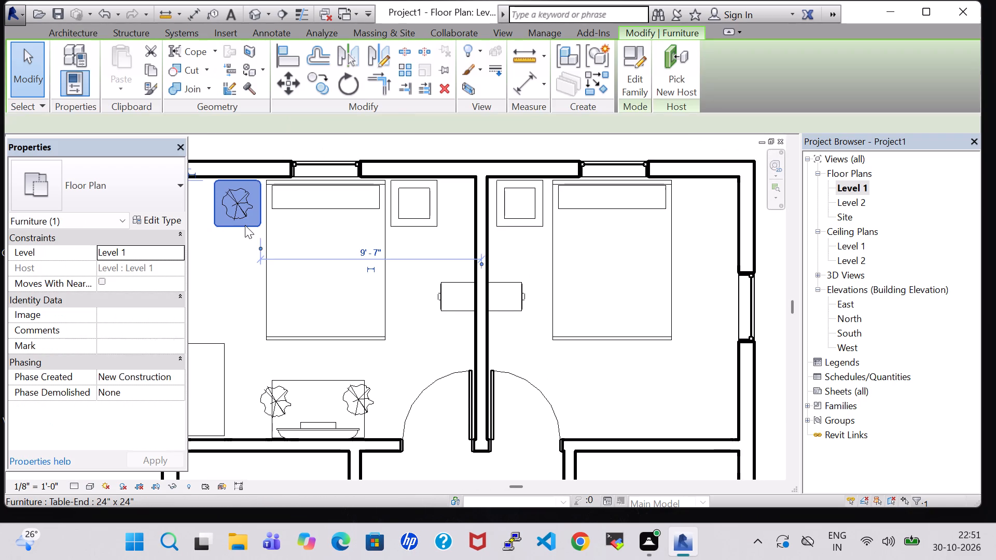
{"action": "right_click", "coordinate": [245, 225]}
{"action": "left_click", "coordinate": [324, 278]}
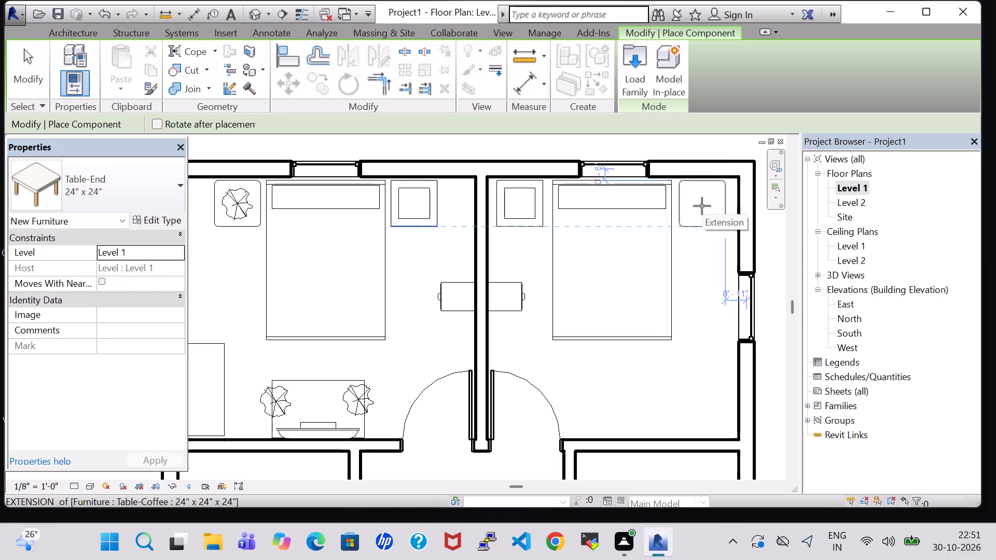
{"action": "left_click", "coordinate": [702, 206]}
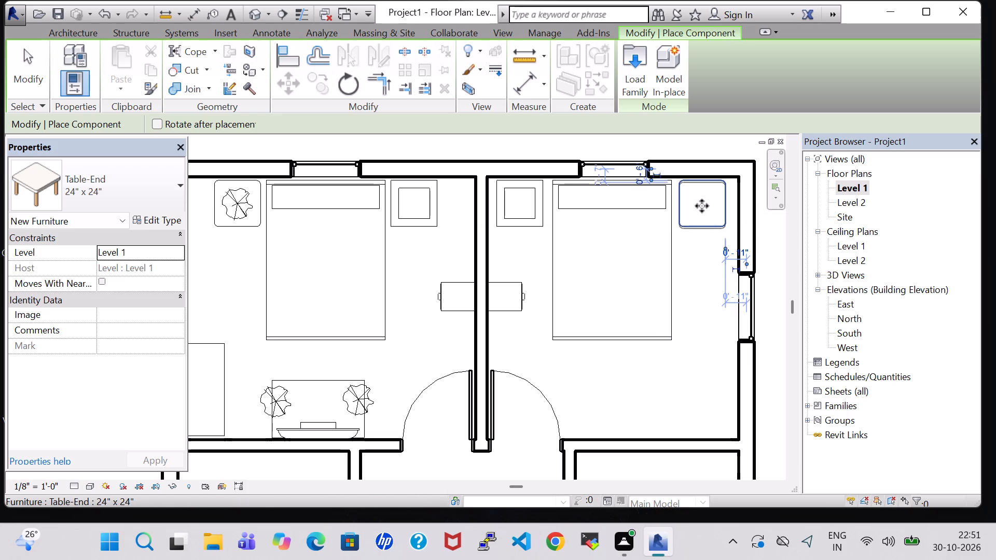
{"action": "key", "text": "Escape"}
{"action": "key", "text": "Escape"}
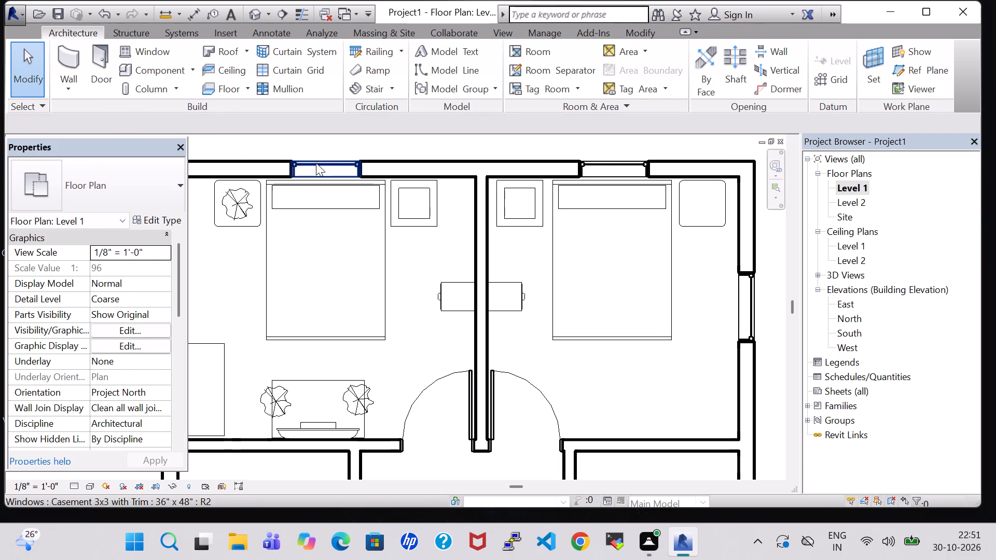
Place a similar RPC Plant - Tropical Agave 1.5' at the south edge of the northeast bedroom's new end table.
{"action": "left_click", "coordinate": [251, 195]}
{"action": "right_click", "coordinate": [251, 195]}
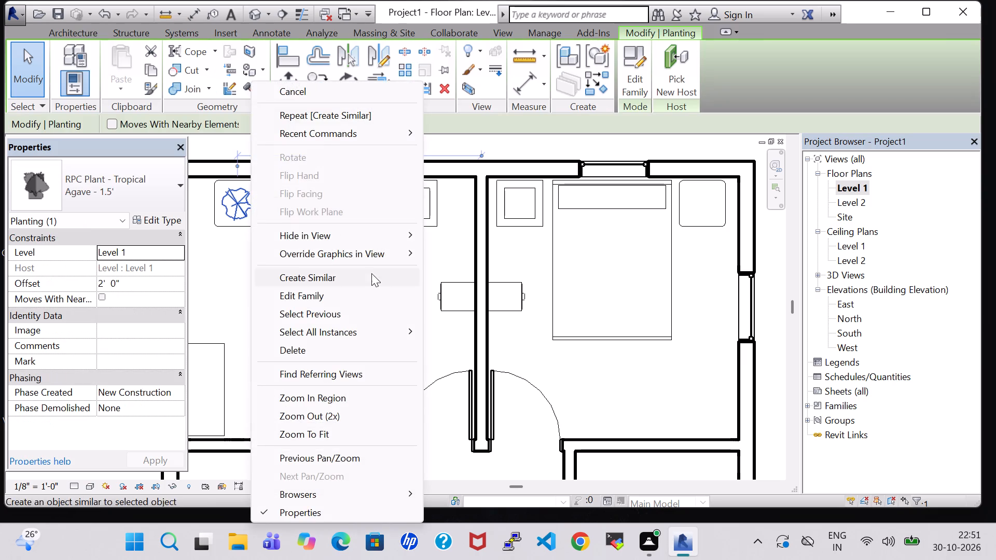
{"action": "left_click", "coordinate": [371, 273]}
{"action": "left_click", "coordinate": [707, 226]}
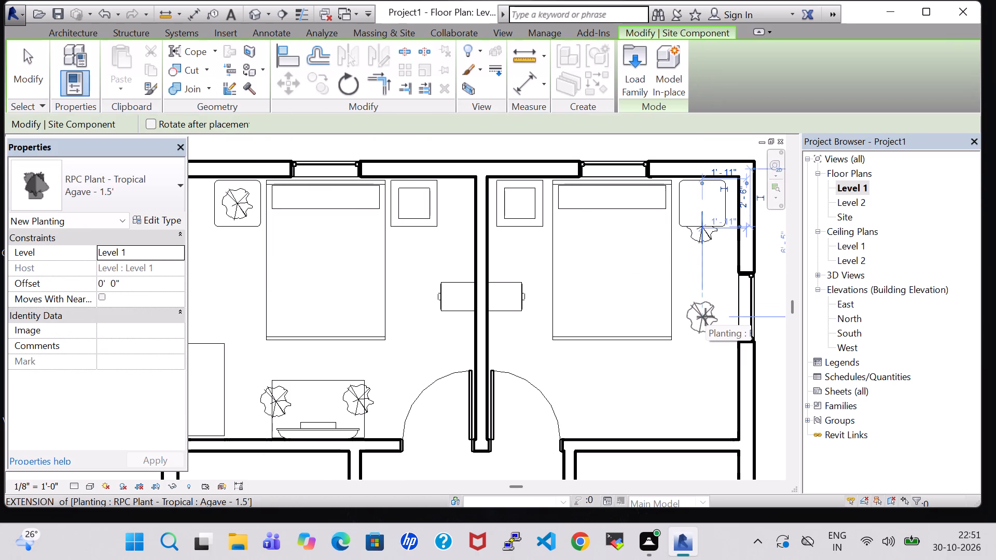
{"action": "key", "text": "Escape"}
{"action": "key", "text": "Escape"}
Set the new agave plant's offset to 2' 0" and apply the change.
{"action": "left_click", "coordinate": [700, 245]}
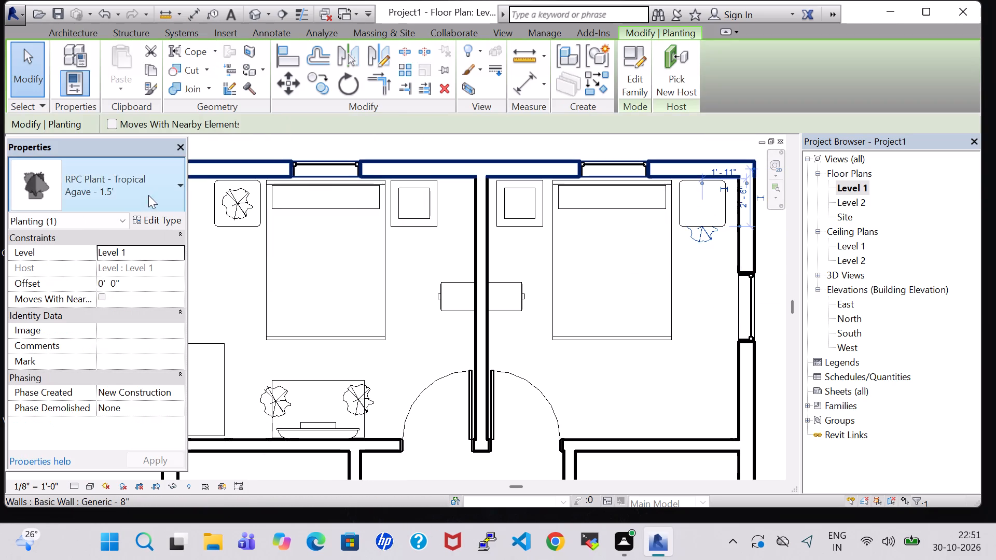
{"action": "left_click", "coordinate": [104, 286]}
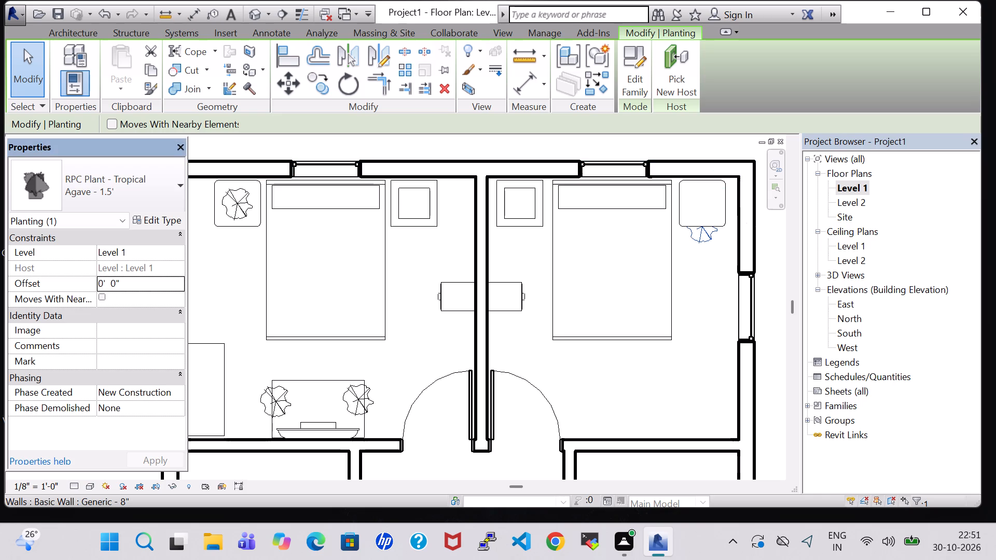
{"action": "key", "text": "BackSpace"}
{"action": "key", "text": "2"}
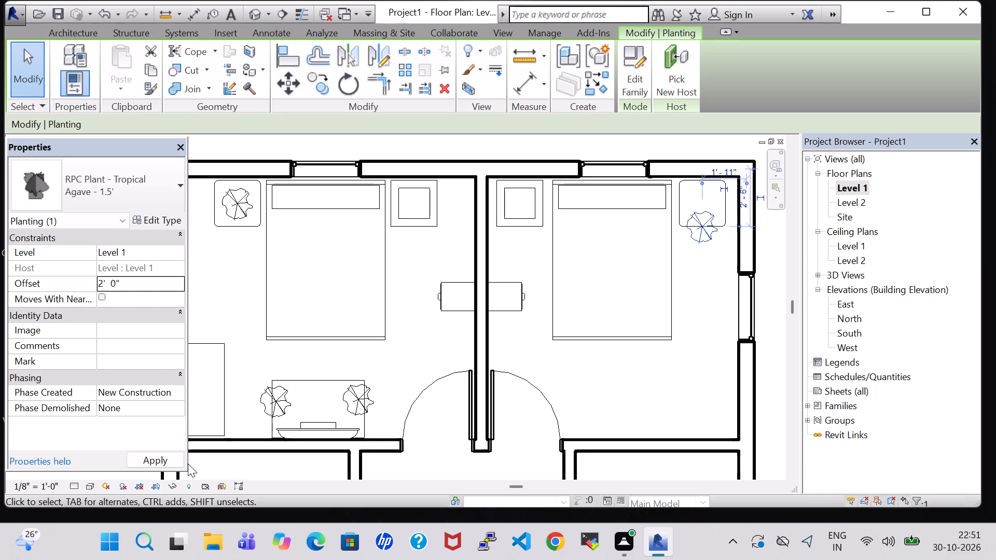
{"action": "left_click", "coordinate": [150, 461]}
Nudge the new agave plant north until it sits over the middle of the end table.
{"action": "key", "text": "Up"}
{"action": "key", "text": "Up"}
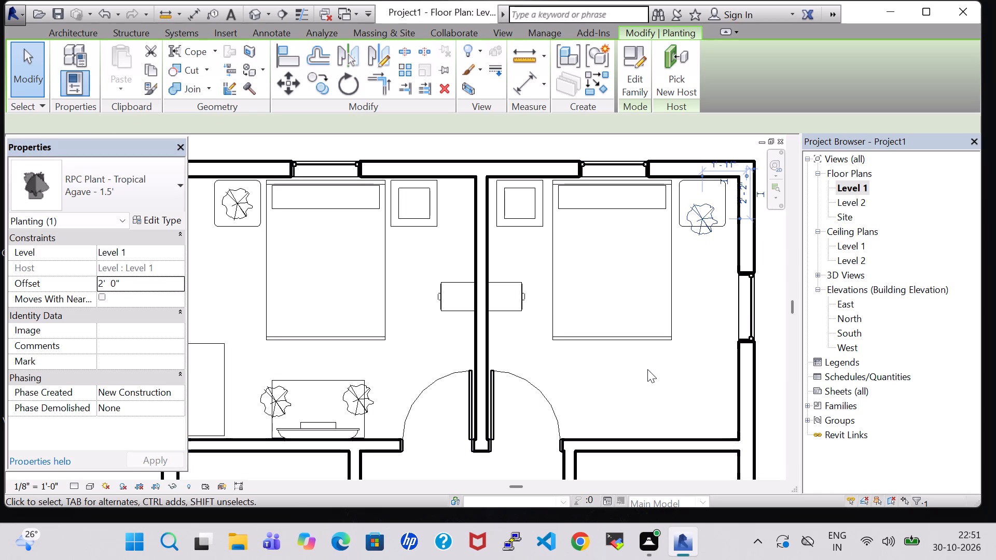
{"action": "key", "text": "Up"}
{"action": "key", "text": "Up"}
{"action": "key", "text": "Up"}
{"action": "key", "text": "Up"}
{"action": "key", "text": "Up"}
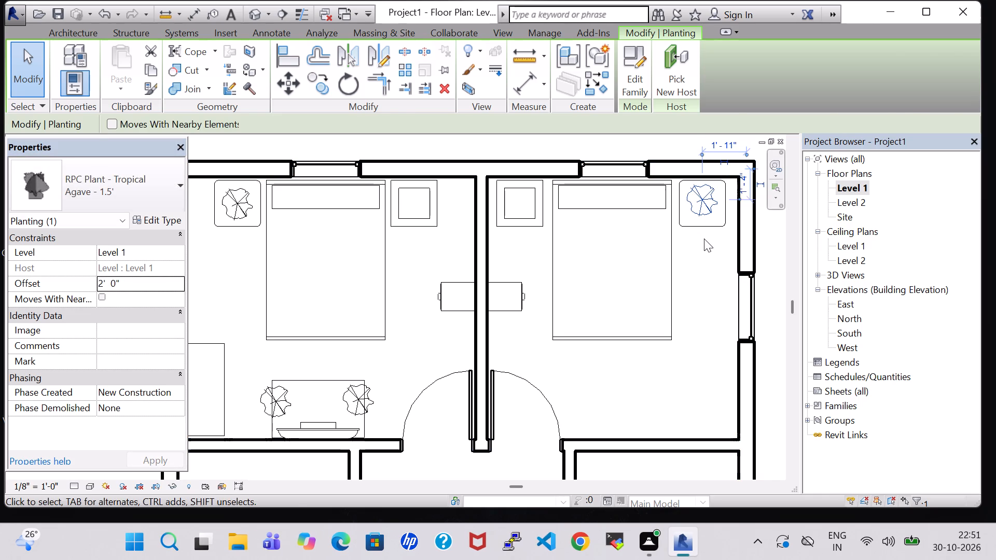
{"action": "left_click", "coordinate": [704, 240]}
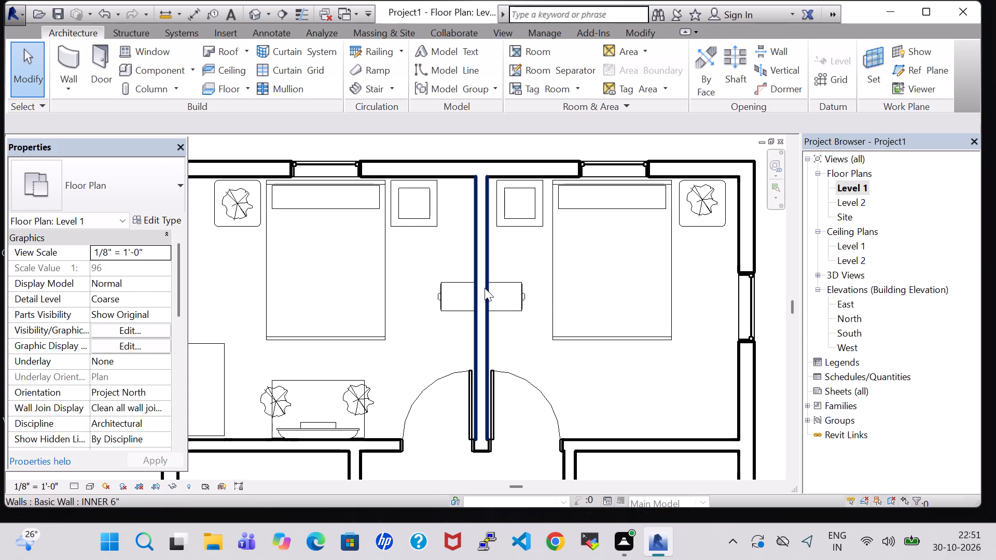
Place a similar Dresser 48" x 72" x 24", rotated lengthwise along the east wall, in the northeast bedroom's southeast corner.
{"action": "scroll", "coordinate": [681, 303], "scroll_direction": "down", "scroll_amount": 2}
{"action": "left_click", "coordinate": [337, 345]}
{"action": "right_click", "coordinate": [337, 345]}
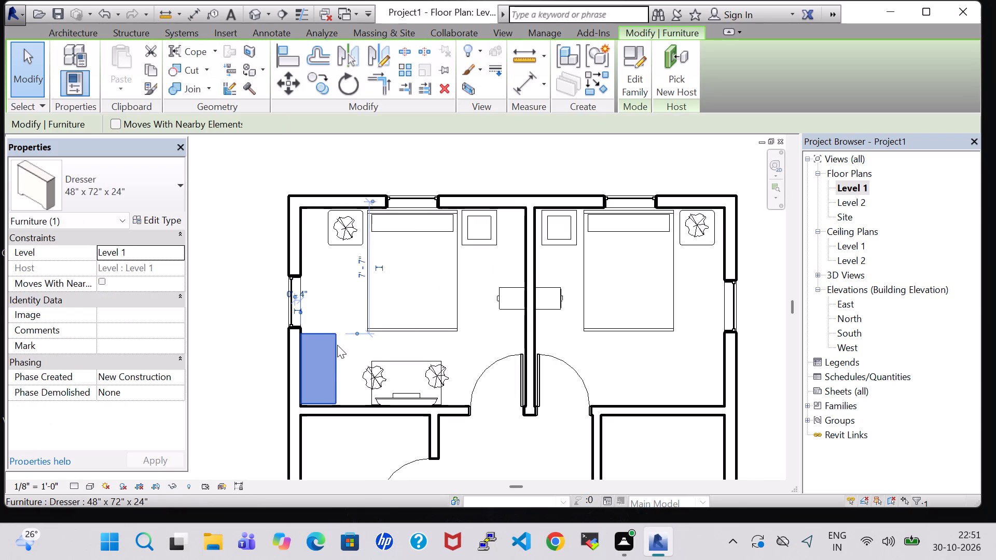
{"action": "left_click", "coordinate": [444, 277]}
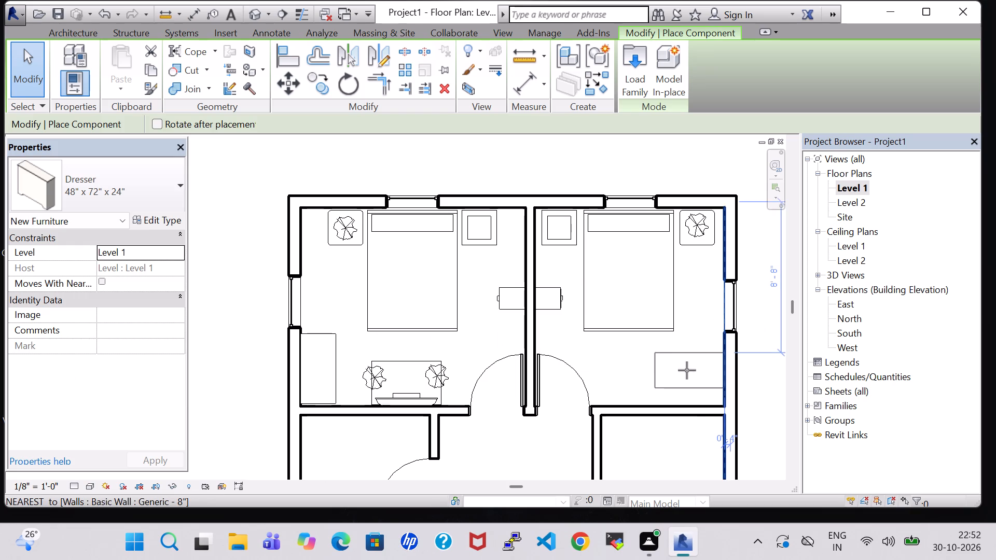
{"action": "key", "text": "space"}
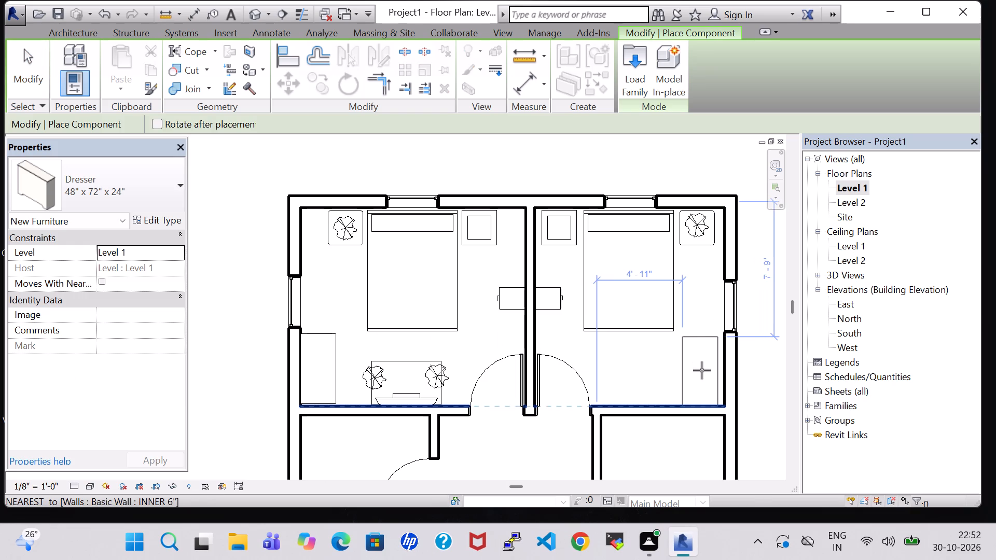
{"action": "left_click", "coordinate": [702, 370]}
{"action": "key", "text": "Escape"}
{"action": "key", "text": "Escape"}
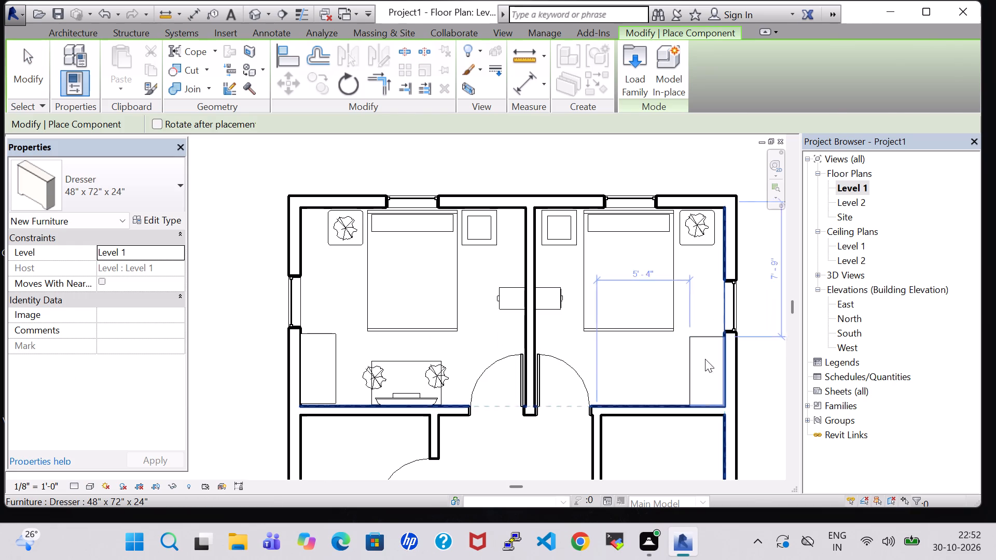
Nudge the northeast bedroom's east wall window north, clear of the new dresser.
{"action": "left_click", "coordinate": [729, 320]}
{"action": "key", "text": "Up"}
{"action": "key", "text": "Up"}
{"action": "key", "text": "Up"}
{"action": "key", "text": "Up"}
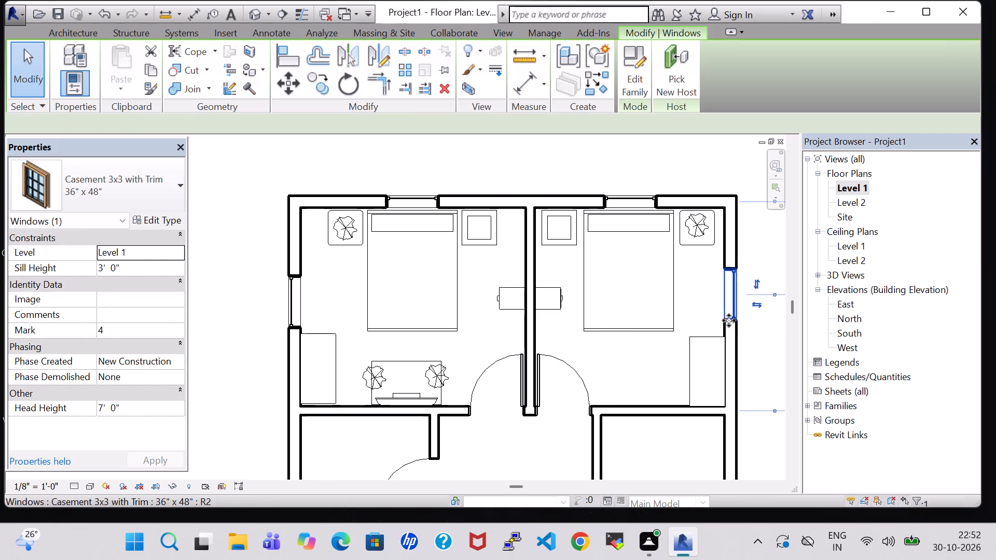
{"action": "key", "text": "Up"}
Nudge the northeast bedroom's dresser slightly north along the east wall, leaving a gap to the south wall.
{"action": "left_click", "coordinate": [704, 339]}
{"action": "key", "text": "Up"}
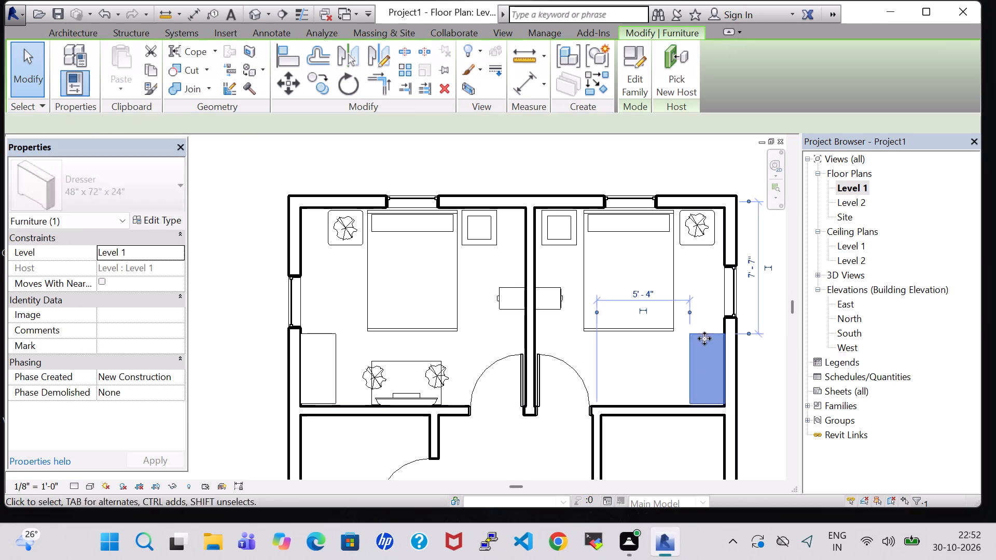
{"action": "key", "text": "Up"}
{"action": "key", "text": "Up"}
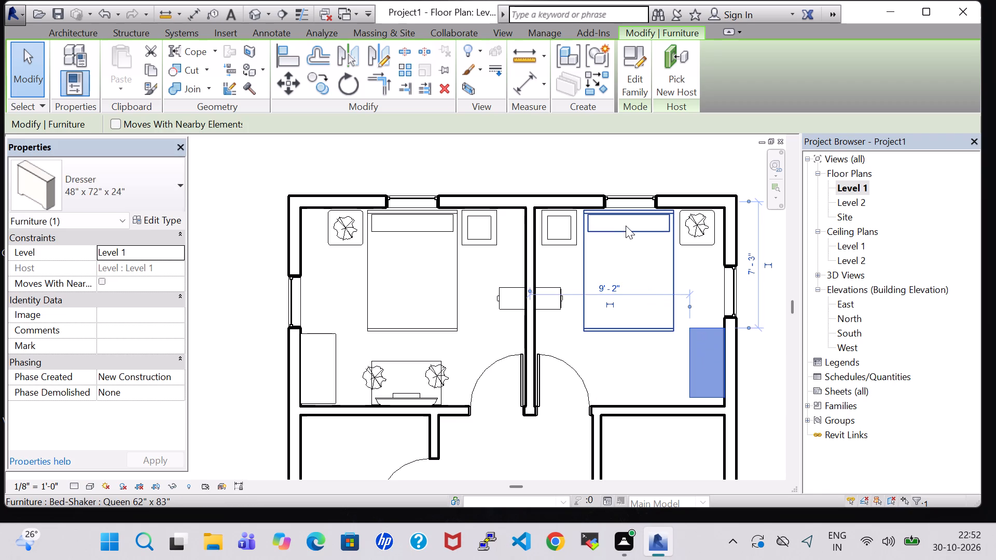
Nudge the northeast bedroom's bed, the end table and its agave plant slightly west, away from the east wall.
{"action": "left_click", "coordinate": [626, 226]}
{"action": "key", "text": "Up"}
{"action": "key", "text": "Down"}
{"action": "key", "text": "Left"}
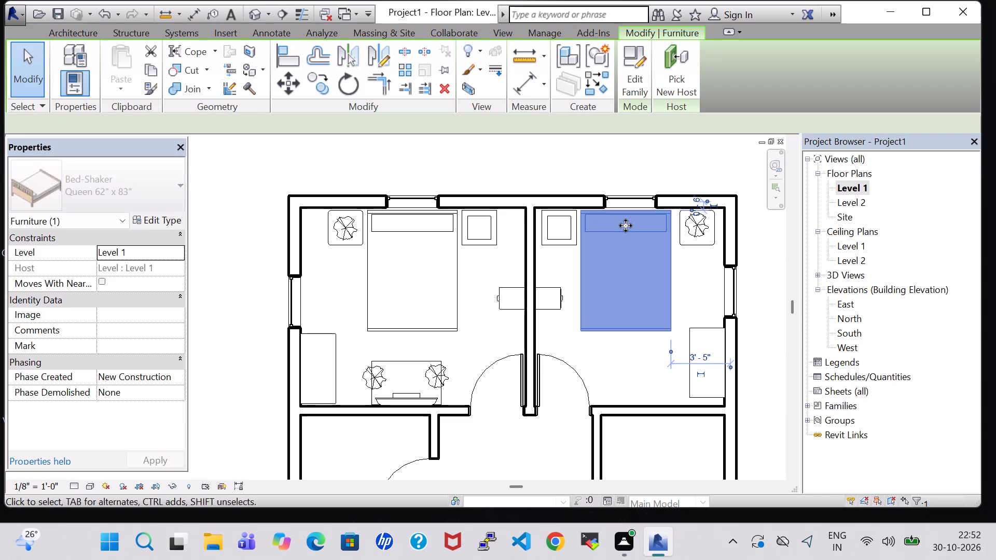
{"action": "left_click", "coordinate": [688, 258]}
{"action": "left_click", "coordinate": [687, 246]}
{"action": "key", "text": "Left"}
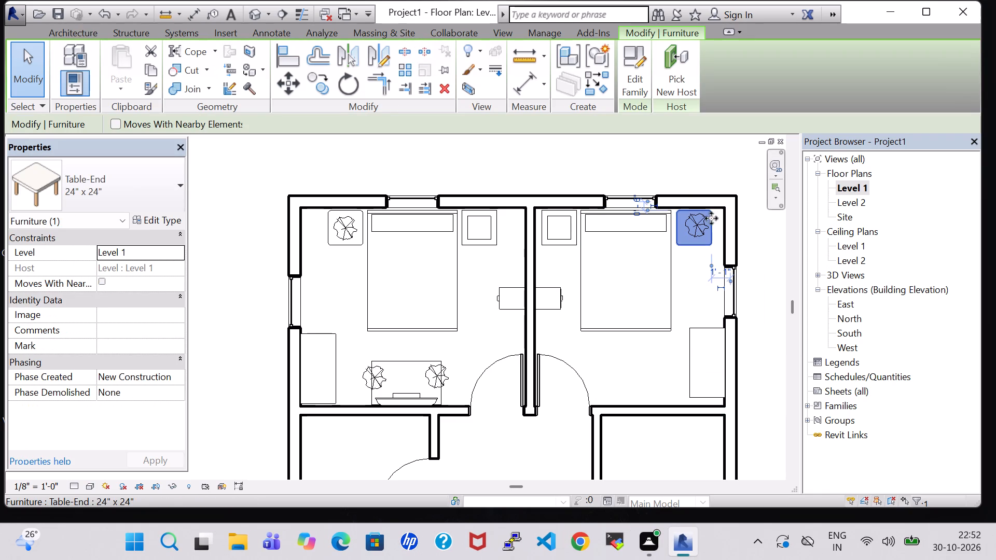
{"action": "left_click", "coordinate": [698, 220]}
{"action": "left_click", "coordinate": [701, 260]}
{"action": "left_click", "coordinate": [700, 231]}
{"action": "key", "text": "Left"}
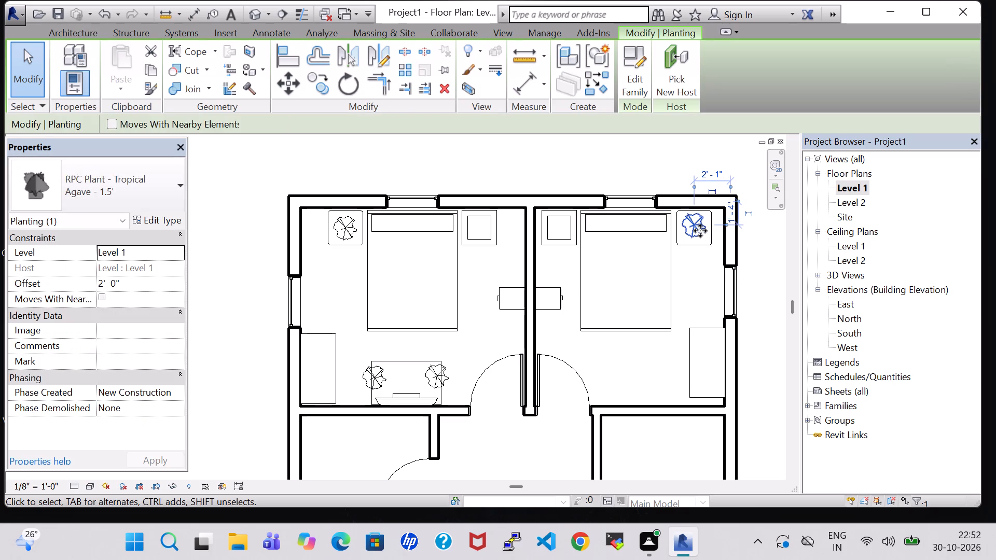
{"action": "left_click", "coordinate": [768, 307]}
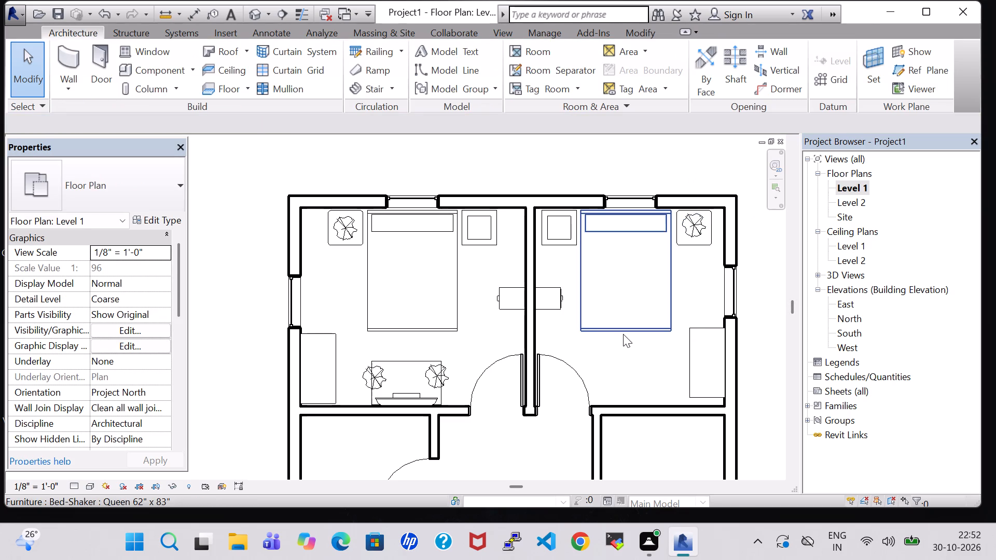
Place a similar TV - Flat Screen 42", turned to face the bed, against the northeast bedroom's south wall.
{"action": "left_click", "coordinate": [410, 392]}
{"action": "right_click", "coordinate": [410, 392]}
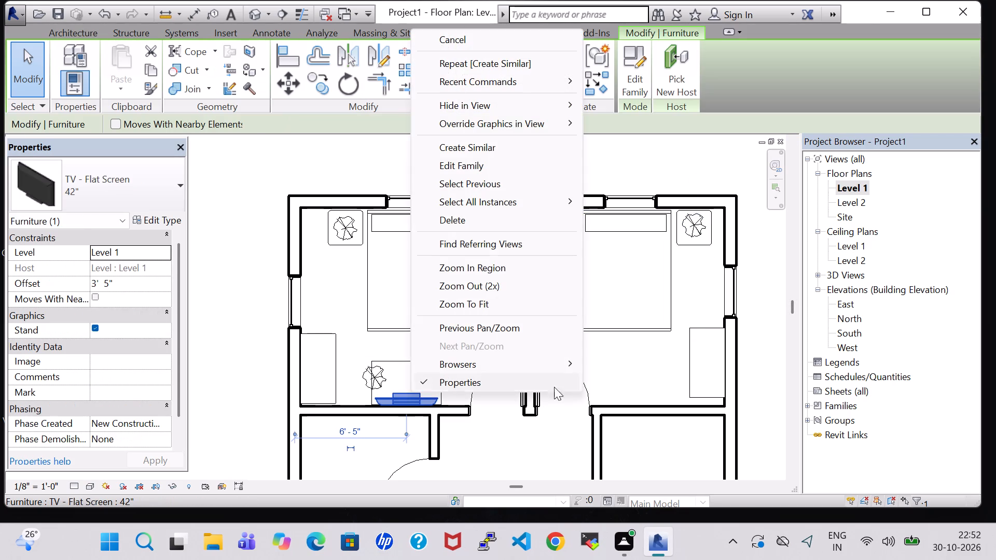
{"action": "left_click", "coordinate": [504, 149]}
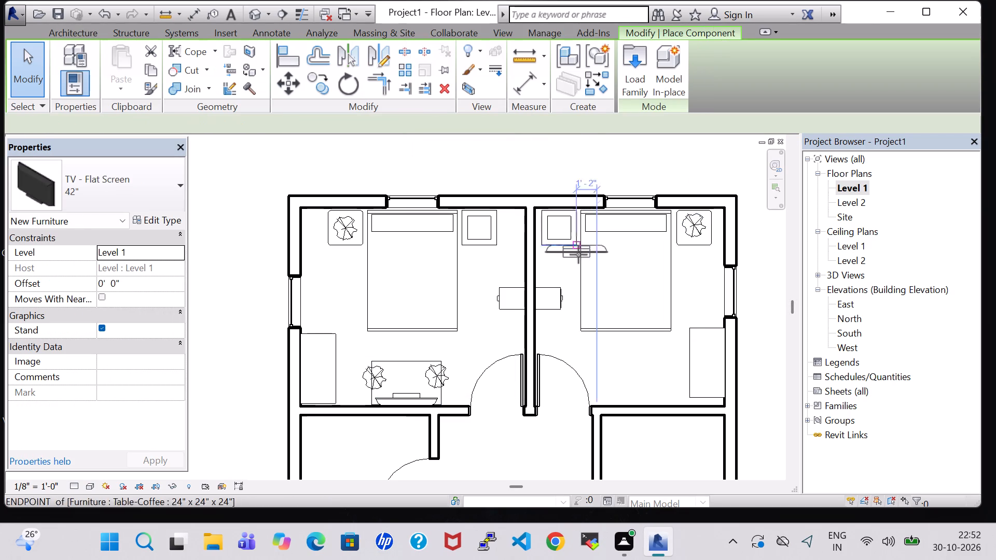
{"action": "key", "text": "space"}
{"action": "key", "text": "space"}
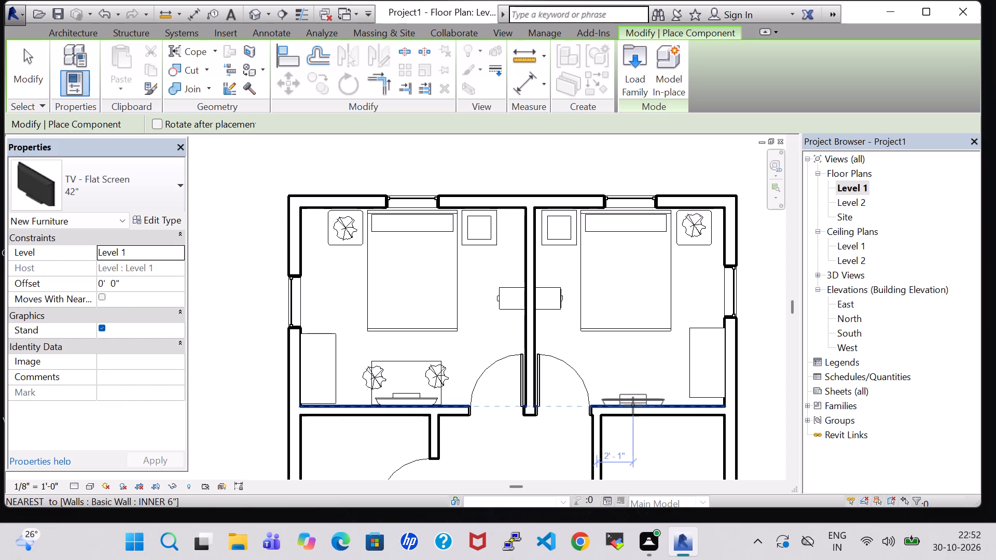
{"action": "left_click", "coordinate": [637, 407]}
{"action": "key", "text": "Escape"}
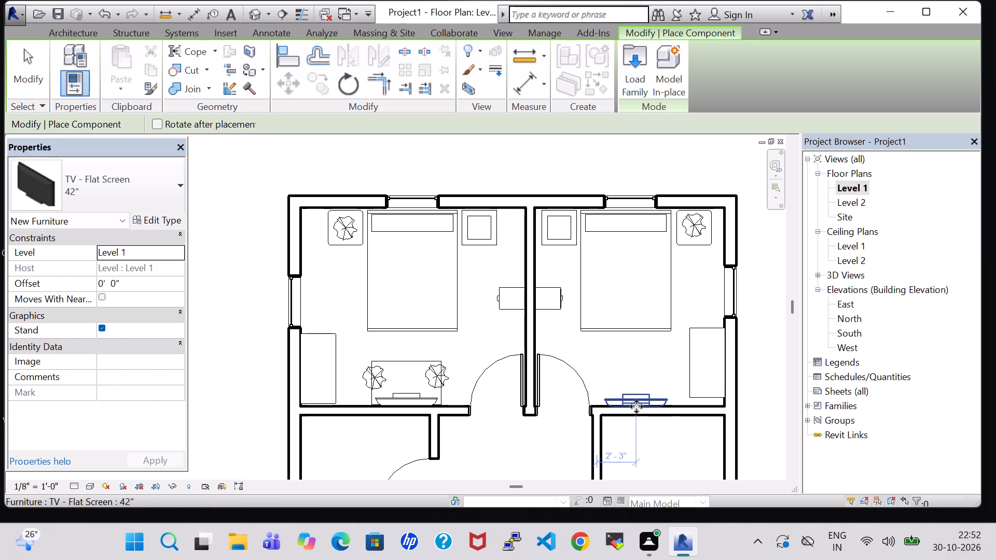
{"action": "key", "text": "Escape"}
Place a similar Table-Rectangular 72" x 30" against the northeast bedroom's south wall, centred on the TV.
{"action": "left_click", "coordinate": [417, 360]}
{"action": "right_click", "coordinate": [417, 360]}
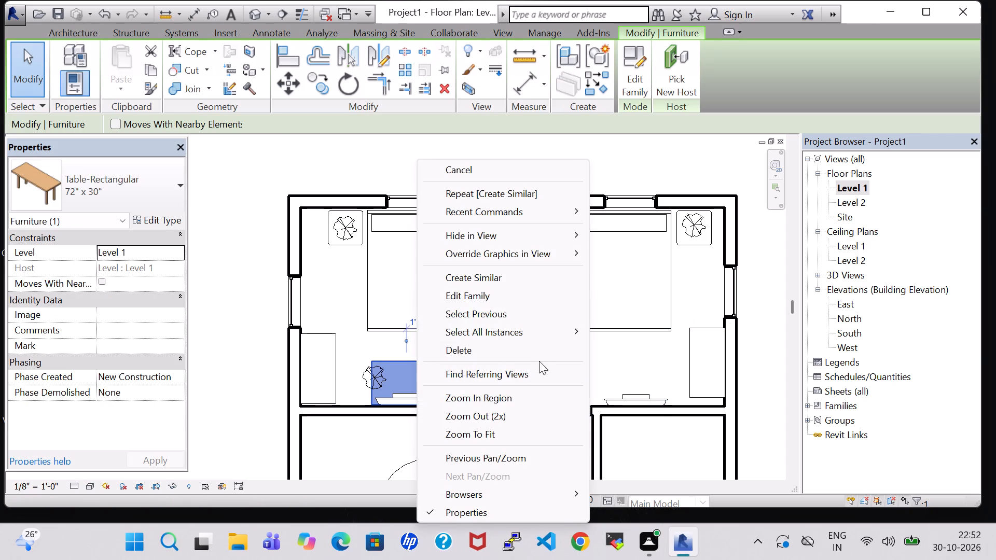
{"action": "left_click", "coordinate": [513, 277]}
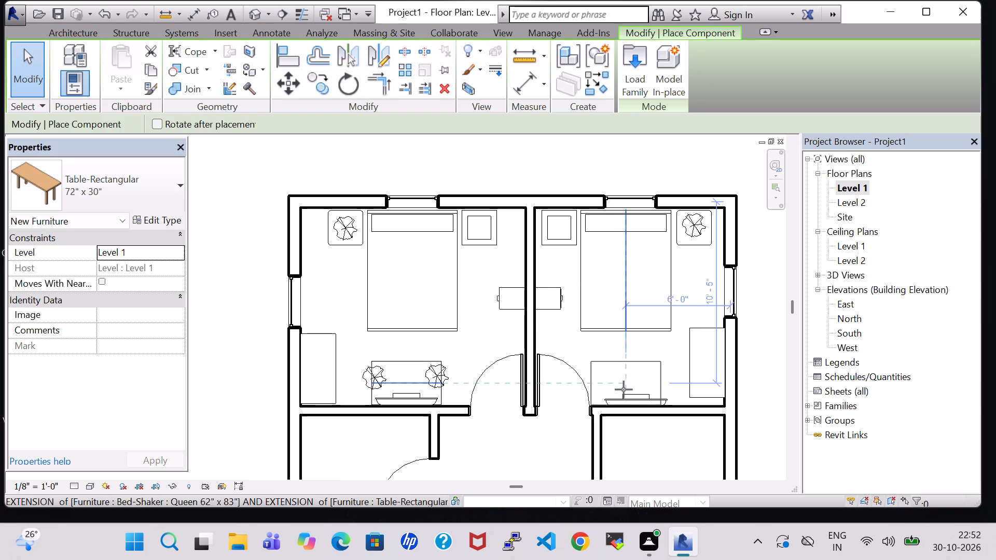
{"action": "left_click", "coordinate": [635, 385]}
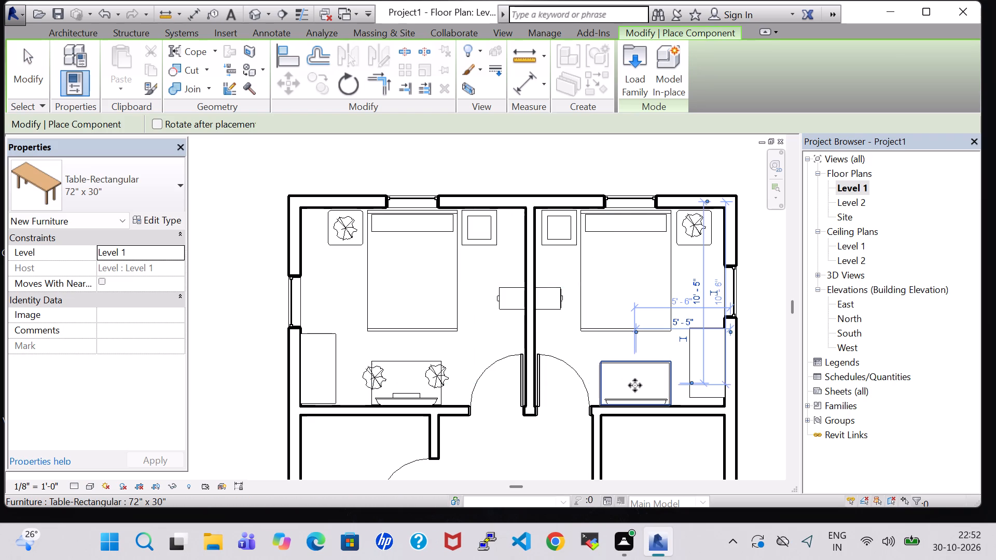
{"action": "key", "text": "Escape"}
{"action": "key", "text": "Escape"}
Place two similar Agave - 1.5' plants, one at each end of the northeast bedroom's TV table.
{"action": "left_click", "coordinate": [376, 379]}
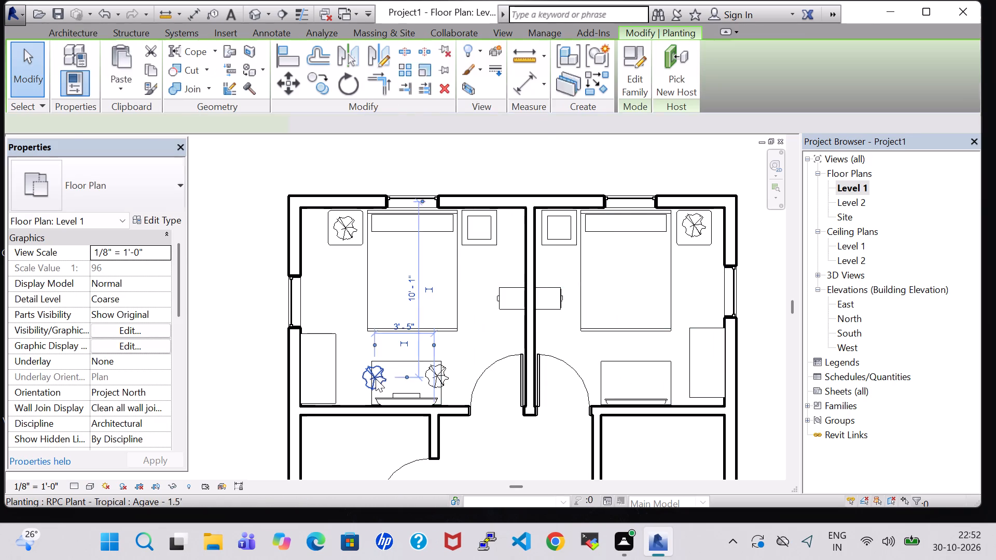
{"action": "right_click", "coordinate": [376, 379]}
{"action": "left_click", "coordinate": [467, 283]}
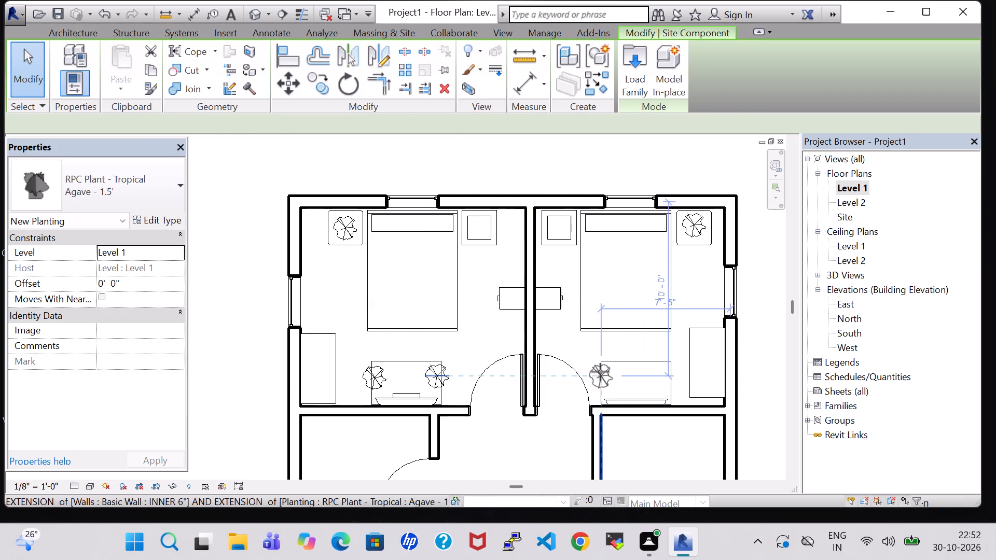
{"action": "left_click", "coordinate": [601, 375]}
{"action": "left_click", "coordinate": [668, 376]}
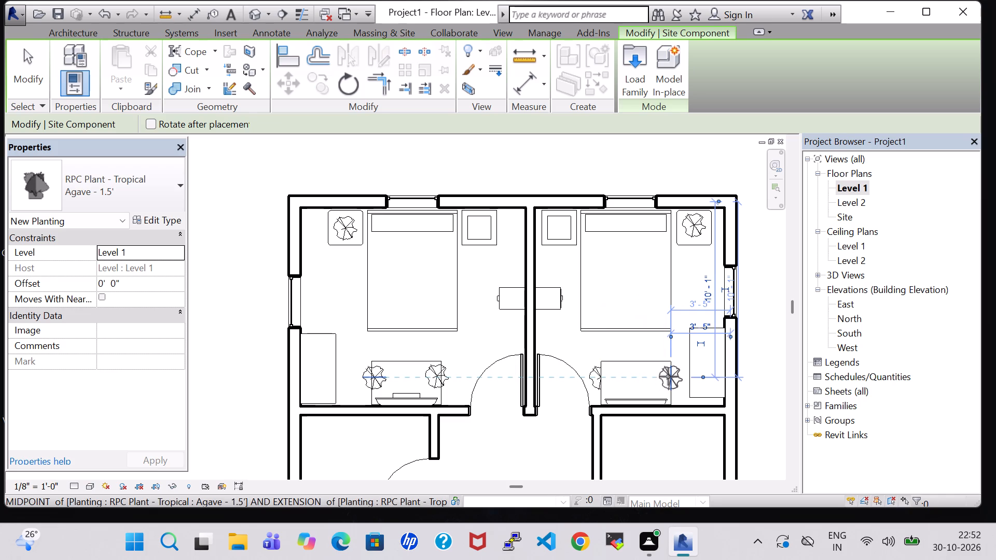
{"action": "key", "text": "Escape"}
{"action": "key", "text": "Escape"}
{"action": "left_click", "coordinate": [681, 377]}
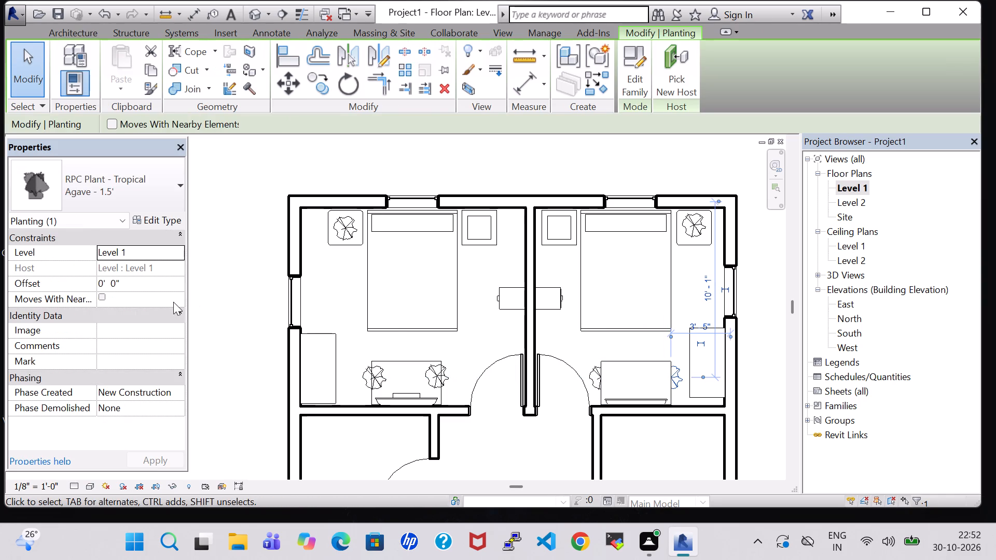
{"action": "key", "text": "Escape"}
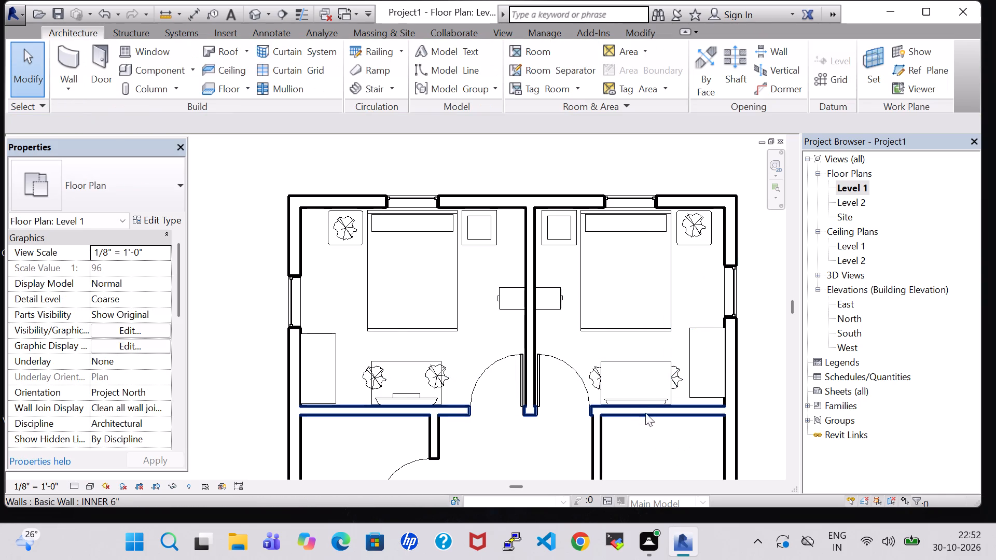
Set the northeast bedroom TV's offset to 3' 5" so it stands on top of the table.
{"action": "left_click", "coordinate": [644, 399]}
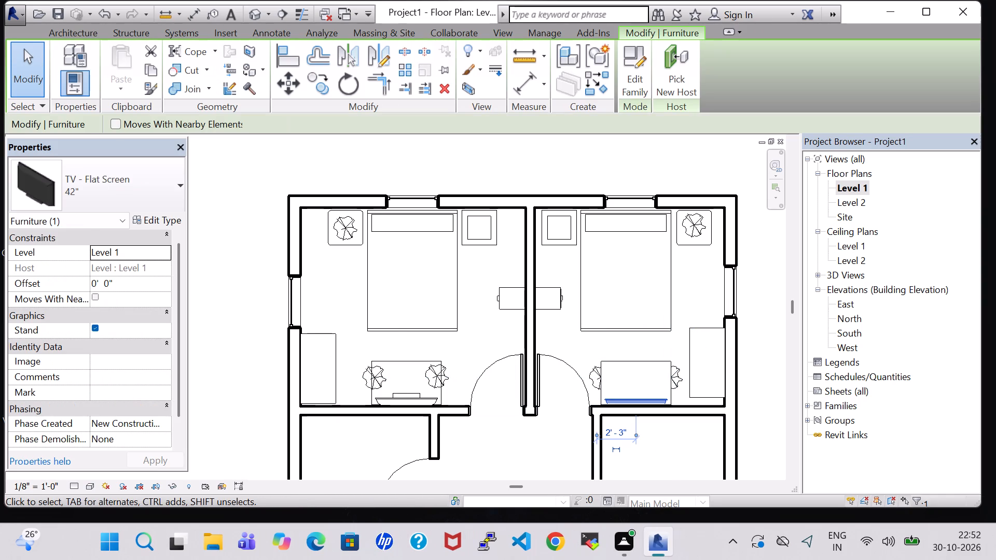
{"action": "left_click", "coordinate": [98, 283]}
{"action": "key", "text": "BackSpace"}
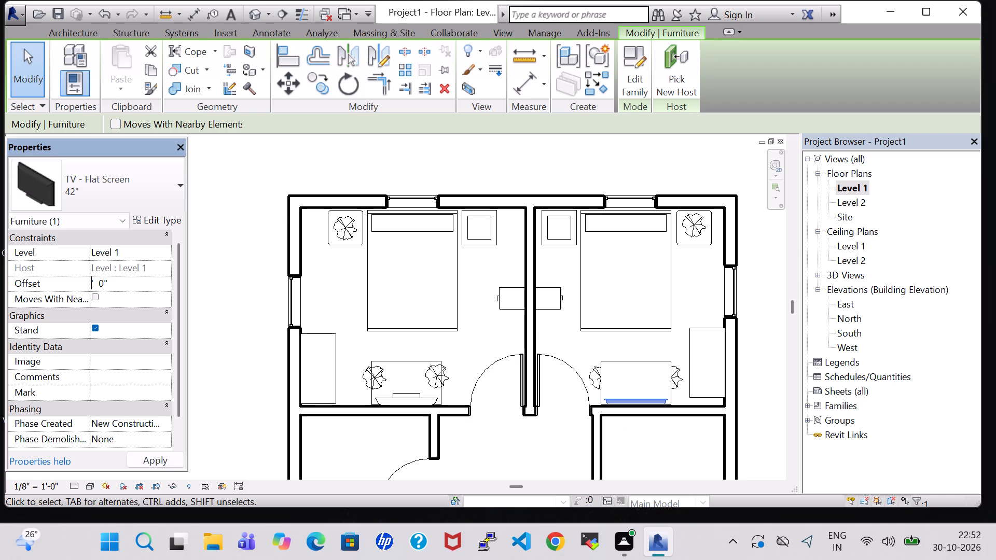
{"action": "key", "text": "3"}
{"action": "key", "text": "Right"}
{"action": "key", "text": "Right"}
{"action": "key", "text": "Right"}
{"action": "key", "text": "Right"}
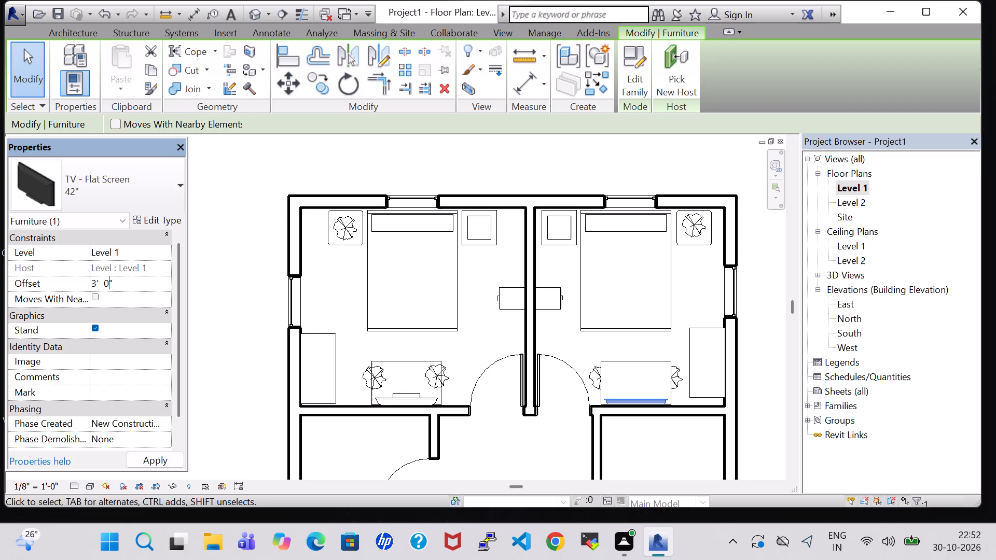
{"action": "key", "text": "BackSpace"}
{"action": "key", "text": "5"}
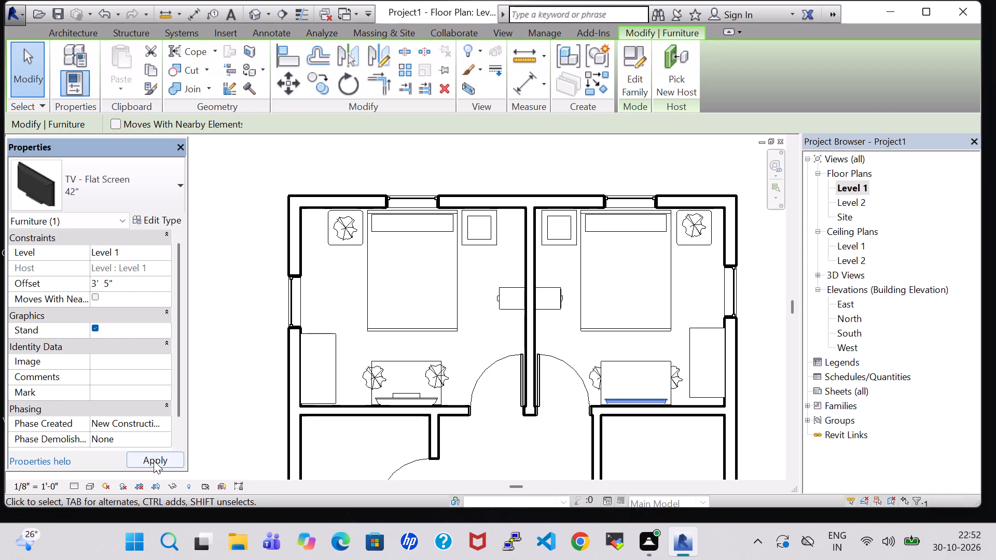
{"action": "left_click", "coordinate": [155, 461]}
{"action": "left_click", "coordinate": [671, 464]}
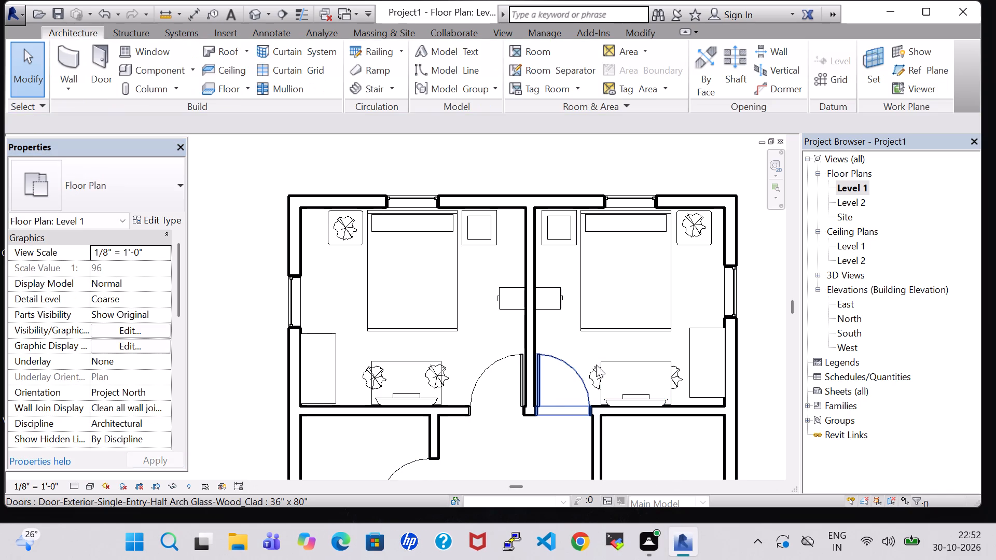
Set the offset of the agave at the TV table's east end to 2' 2" and nudge it slightly west onto the tabletop.
{"action": "left_click", "coordinate": [594, 374]}
{"action": "left_click", "coordinate": [683, 371]}
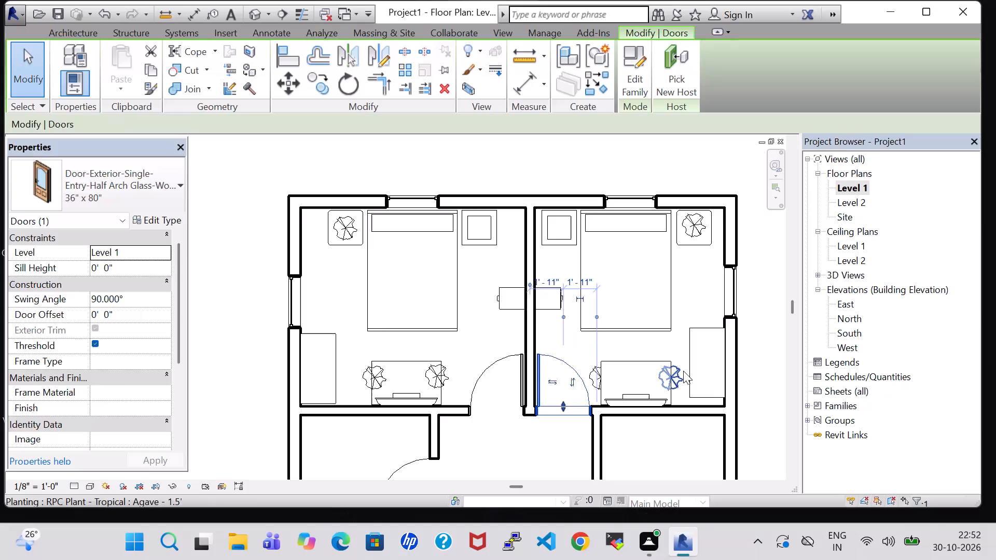
{"action": "left_click", "coordinate": [104, 284]}
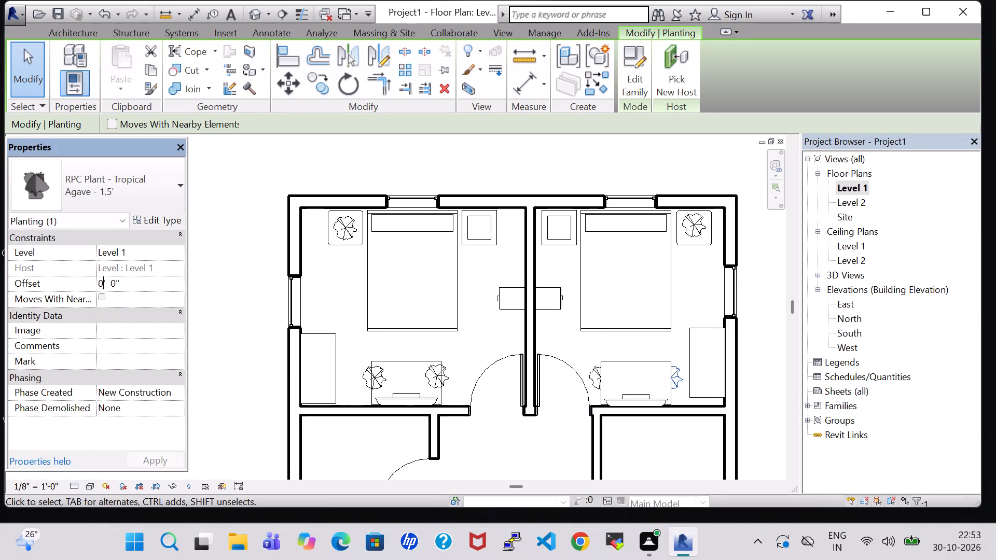
{"action": "key", "text": "BackSpace"}
{"action": "key", "text": "2"}
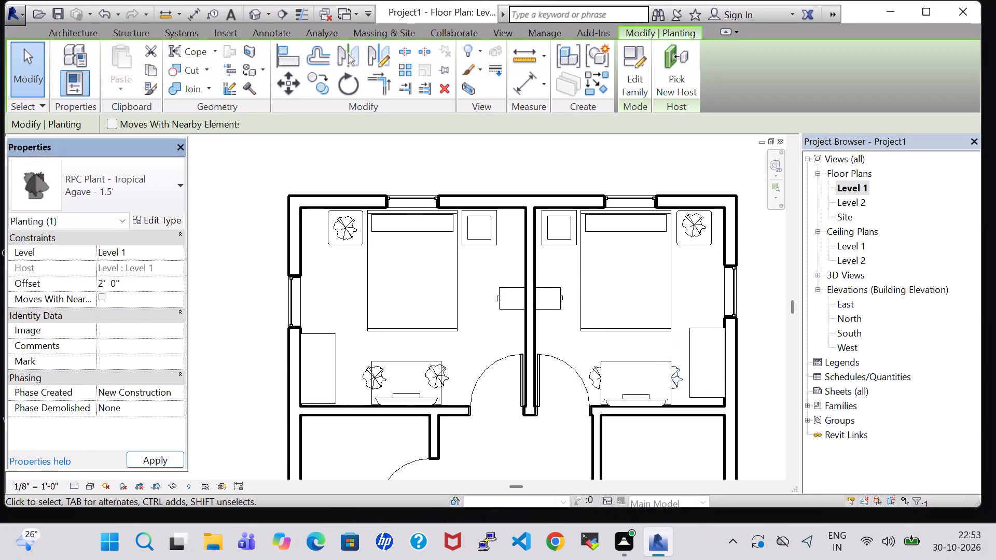
{"action": "key", "text": "Right"}
{"action": "key", "text": "Right"}
{"action": "key", "text": "Right"}
{"action": "key", "text": "Right"}
{"action": "key", "text": "BackSpace"}
{"action": "key", "text": "2"}
{"action": "key", "text": "Return"}
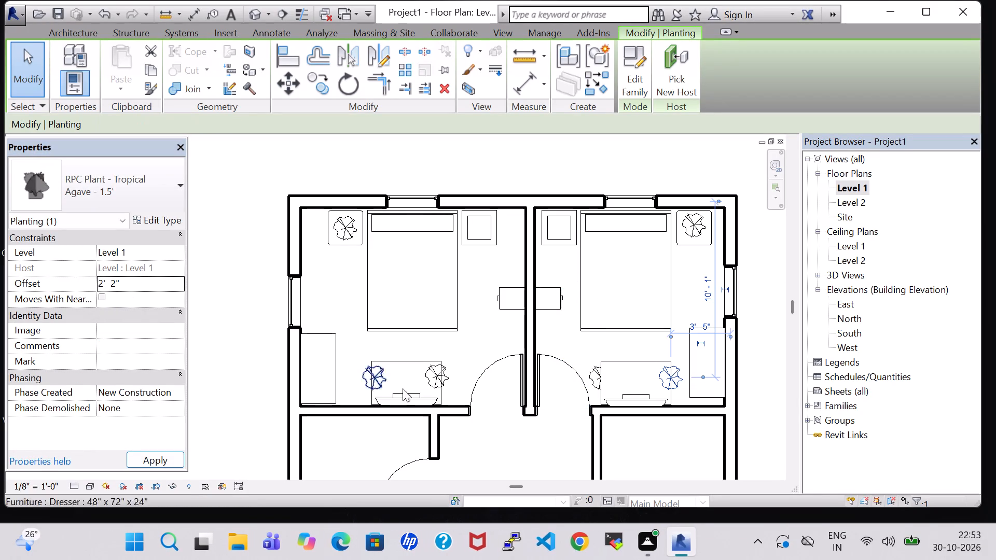
{"action": "key", "text": "Left"}
{"action": "key", "text": "Left"}
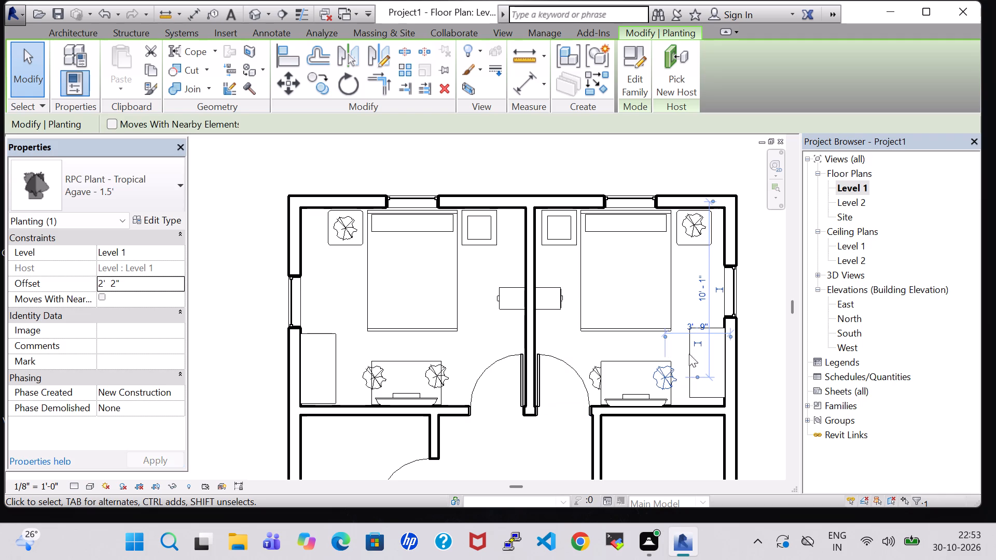
Set the offset of the agave at the TV table's west end to 2' 2" and nudge it slightly east onto the tabletop.
{"action": "left_click", "coordinate": [594, 351]}
{"action": "left_click", "coordinate": [634, 344]}
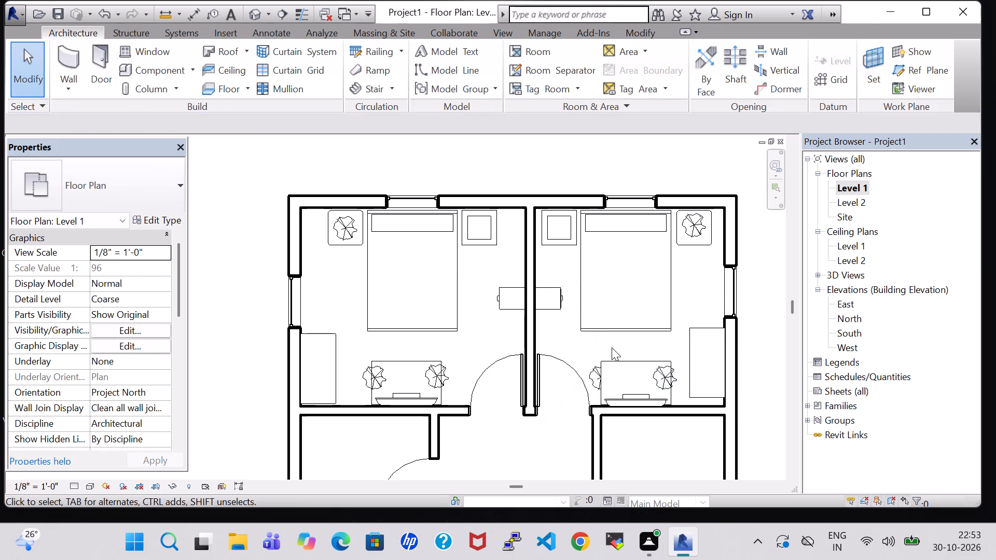
{"action": "left_click", "coordinate": [592, 384]}
{"action": "left_click", "coordinate": [632, 341]}
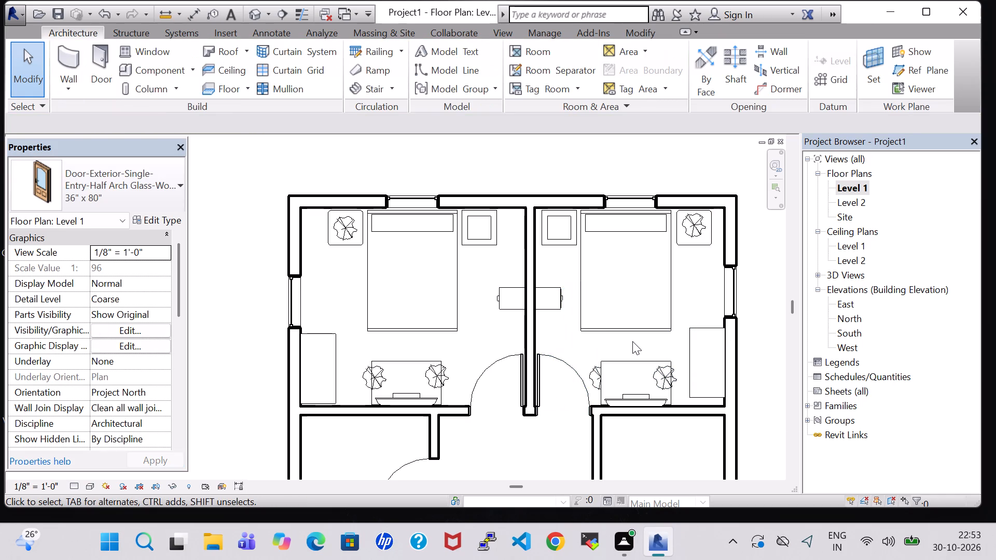
{"action": "scroll", "coordinate": [632, 341], "scroll_direction": "up", "scroll_amount": 6}
{"action": "left_click", "coordinate": [547, 401]}
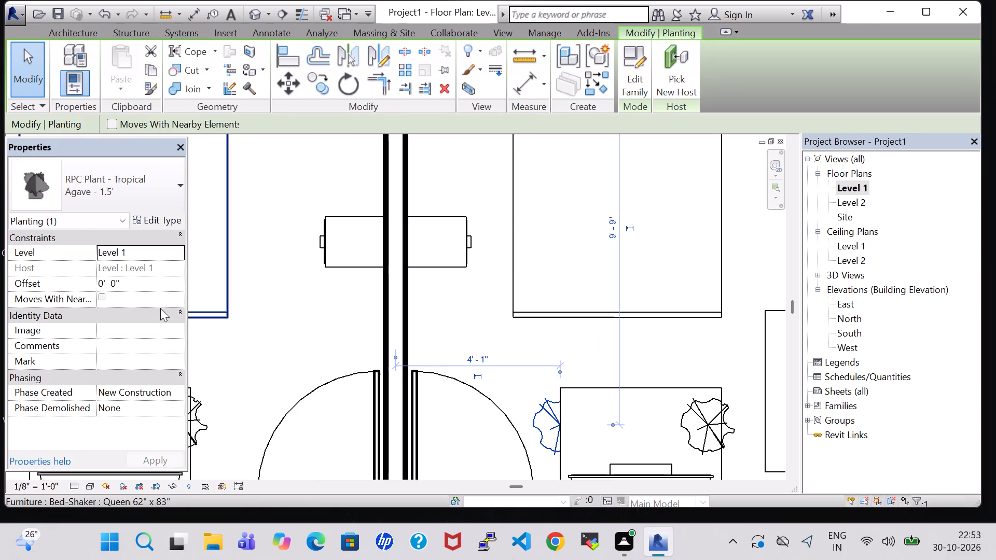
{"action": "left_click", "coordinate": [103, 287]}
{"action": "left_click", "coordinate": [103, 287]}
{"action": "key", "text": "BackSpace"}
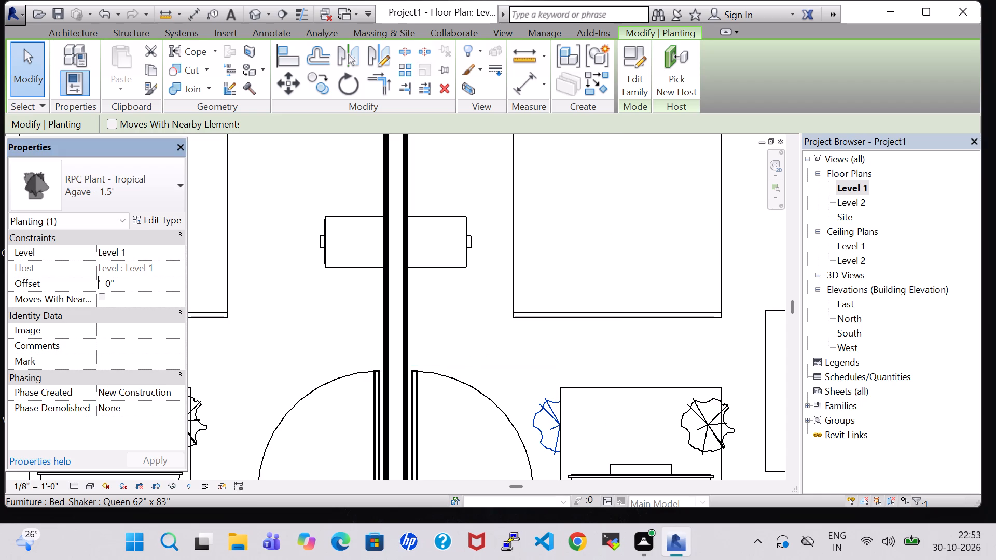
{"action": "key", "text": "2"}
{"action": "key", "text": "Right"}
{"action": "key", "text": "Right"}
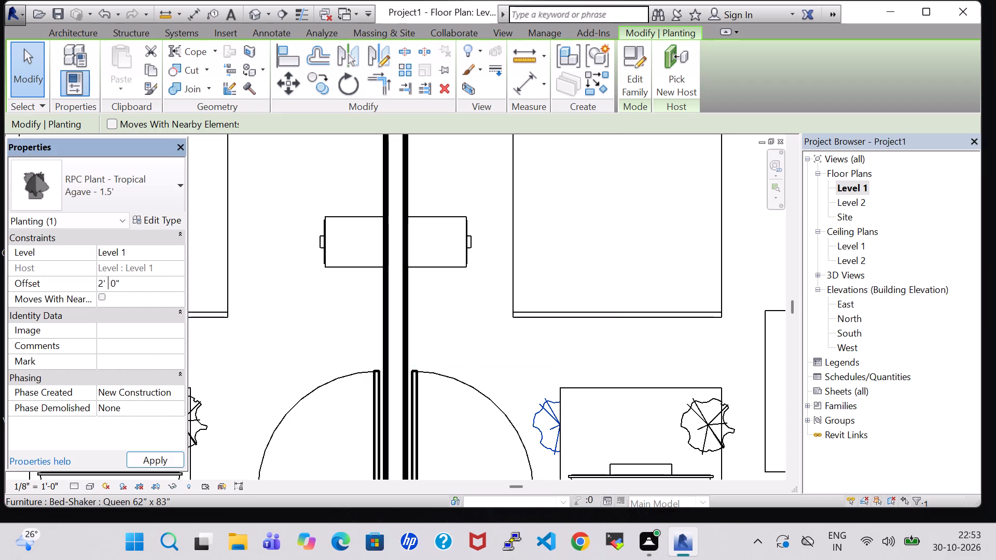
{"action": "key", "text": "Right"}
{"action": "key", "text": "Right"}
{"action": "key", "text": "BackSpace"}
{"action": "key", "text": "2"}
{"action": "left_click", "coordinate": [151, 457]}
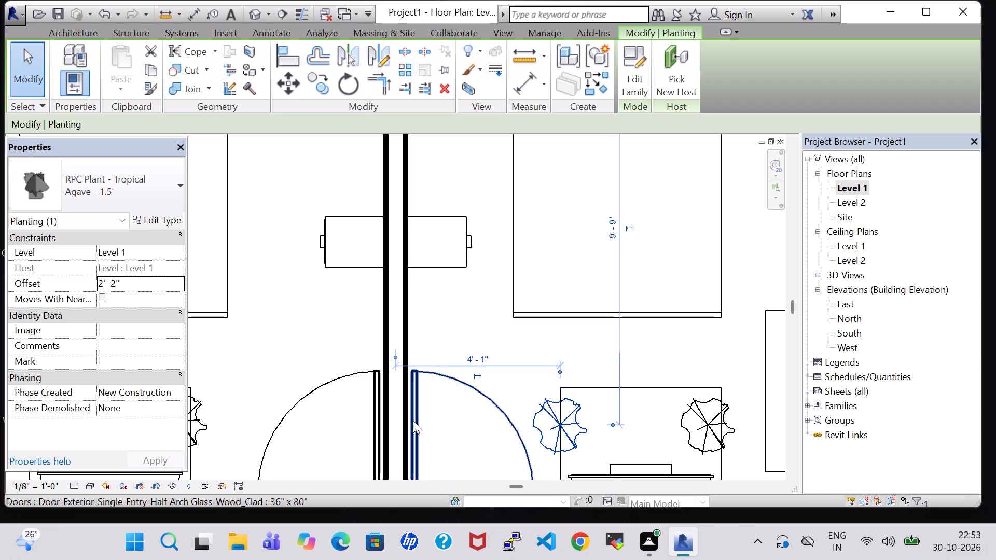
{"action": "key", "text": "Right"}
{"action": "key", "text": "Right"}
{"action": "key", "text": "Right"}
{"action": "key", "text": "Right"}
{"action": "key", "text": "Right"}
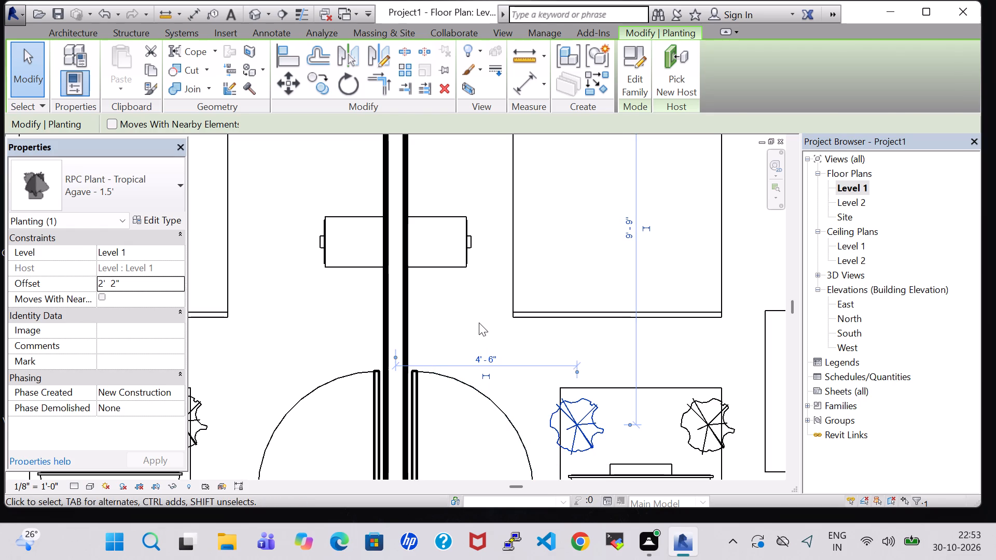
{"action": "left_click", "coordinate": [479, 323]}
{"action": "scroll", "coordinate": [479, 321], "scroll_direction": "down", "scroll_amount": 5}
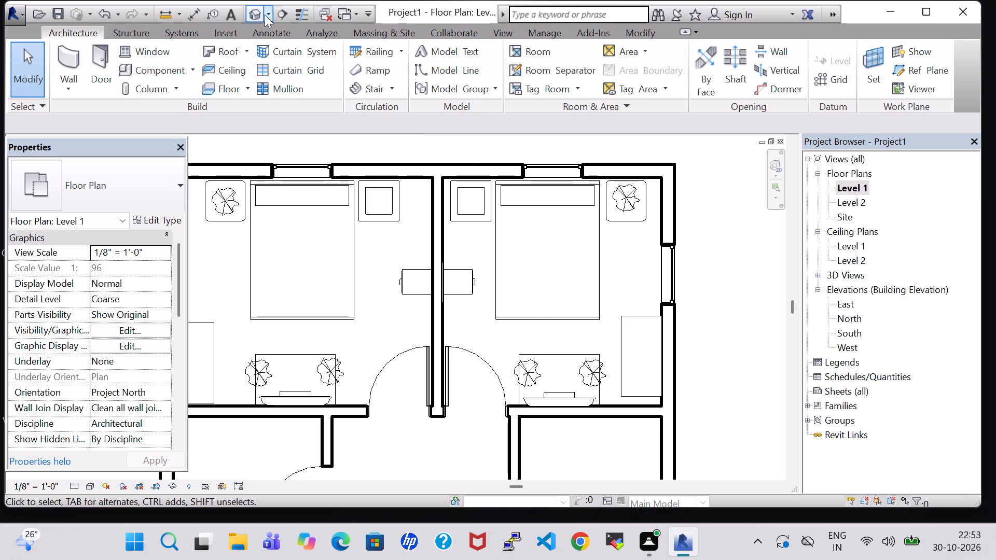
In the 3D view, rotate the northeast bedroom's dresser 180 degrees so its drawers face into the room.
{"action": "left_click", "coordinate": [250, 10]}
{"action": "scroll", "coordinate": [517, 306], "scroll_direction": "down", "scroll_amount": 5}
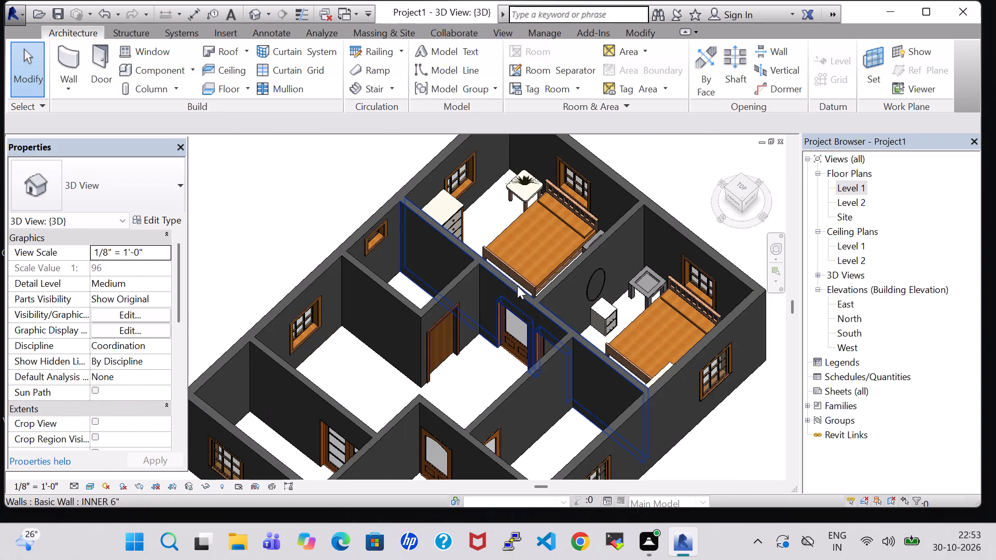
{"action": "middle_click_drag", "start_coordinate": [624, 303], "coordinate": [666, 458]}
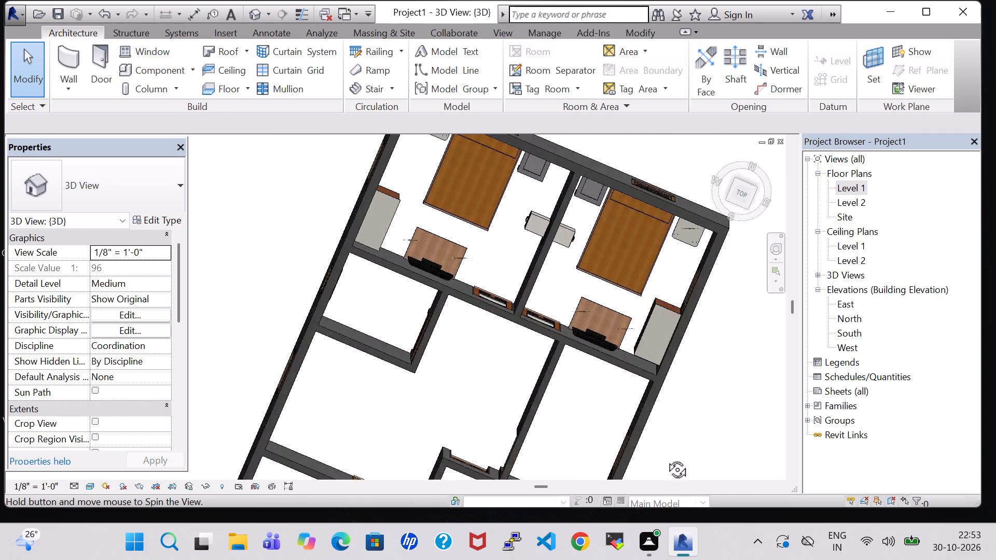
{"action": "middle_click_drag", "start_coordinate": [666, 458], "coordinate": [753, 313]}
{"action": "middle_click_drag", "start_coordinate": [546, 246], "coordinate": [629, 274], "text": "shift"}
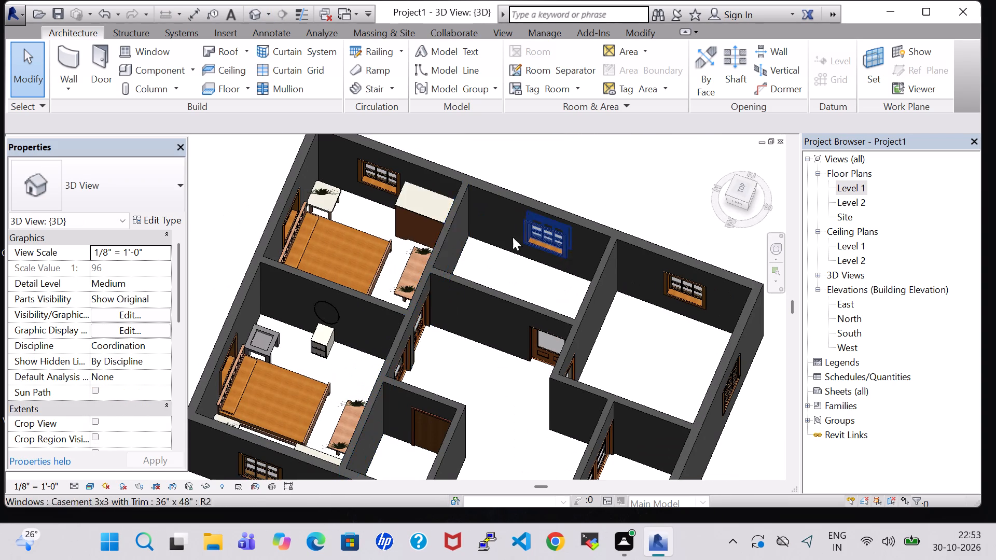
{"action": "left_click", "coordinate": [423, 214]}
{"action": "key", "text": "space"}
{"action": "key", "text": "space"}
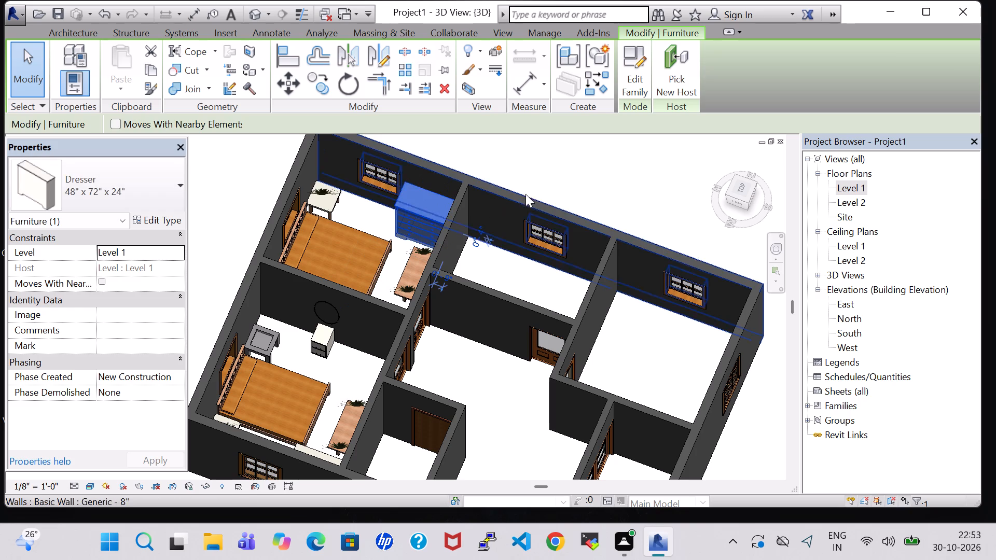
{"action": "left_click", "coordinate": [537, 164]}
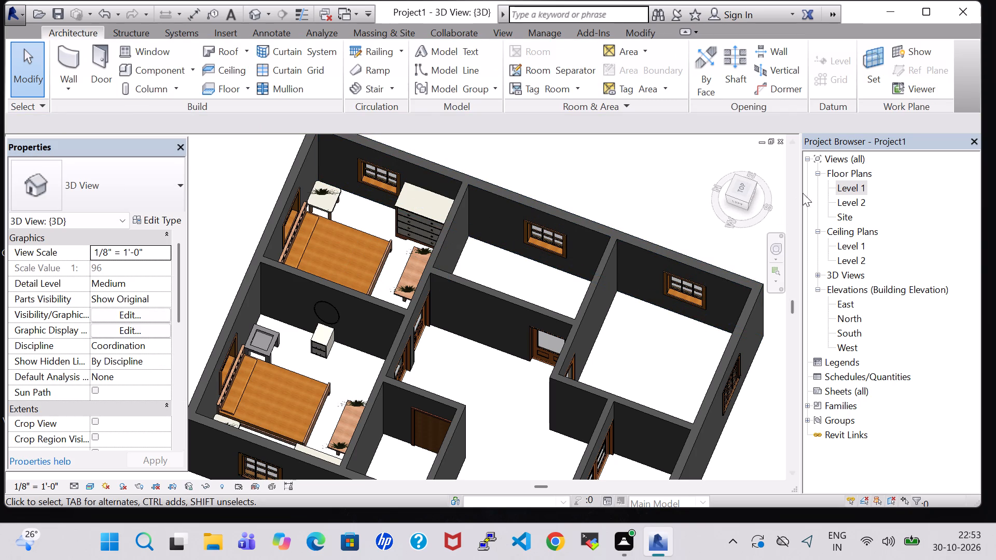
Return to the Level 1 floor plan.
{"action": "double_click", "coordinate": [836, 188]}
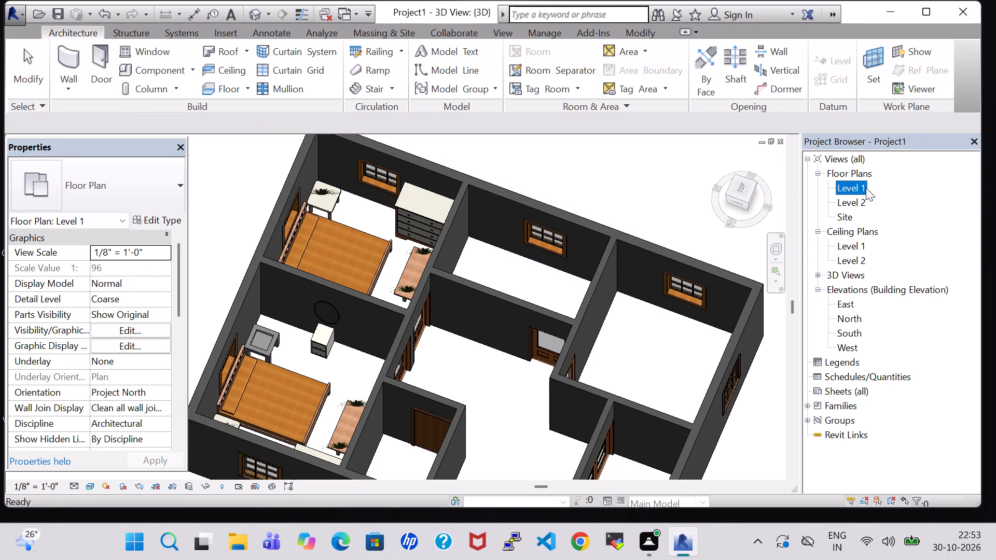
{"action": "double_click", "coordinate": [857, 188]}
{"action": "scroll", "coordinate": [773, 279], "scroll_direction": "down", "scroll_amount": 4}
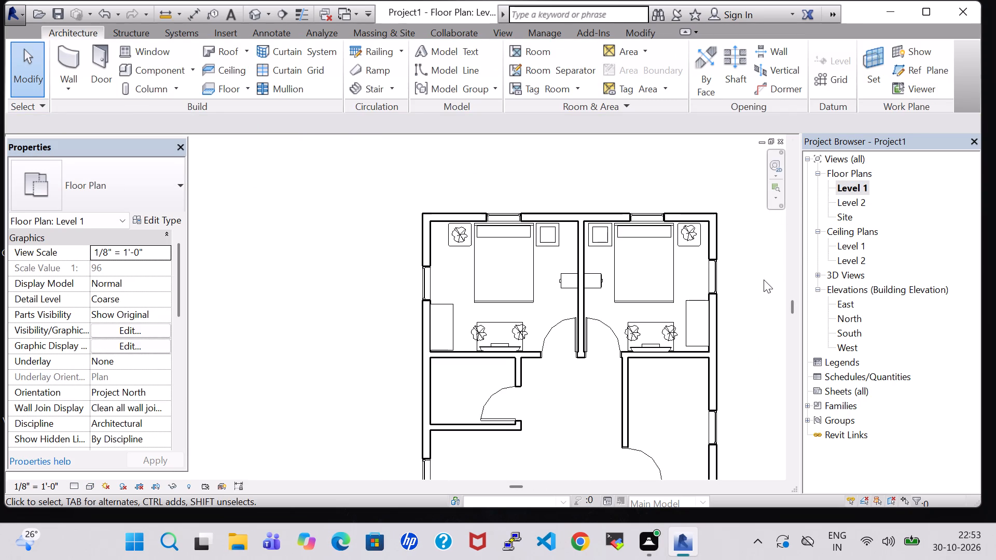
Place a tagged room in the northwest bedroom.
{"action": "middle_click_drag", "start_coordinate": [746, 351], "coordinate": [725, 289]}
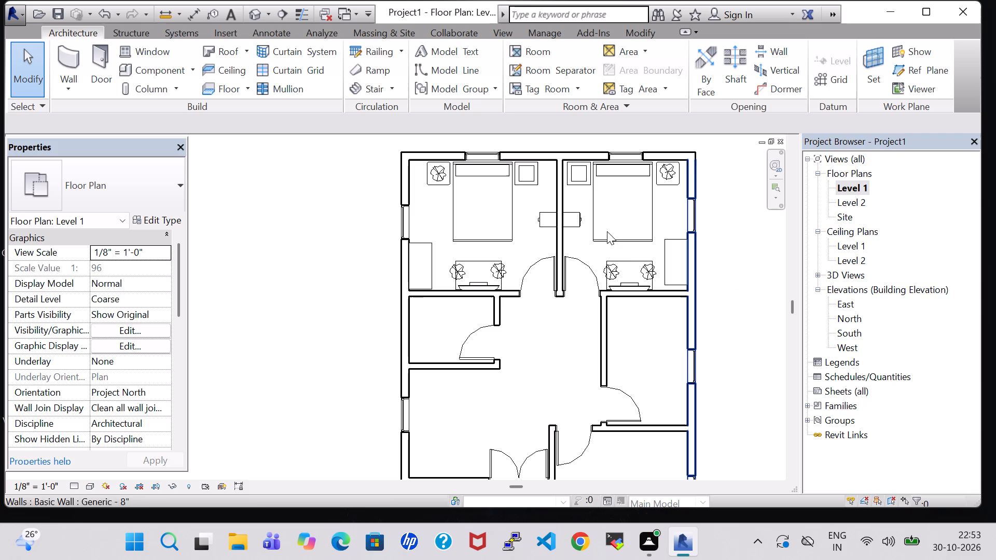
{"action": "left_click", "coordinate": [543, 52]}
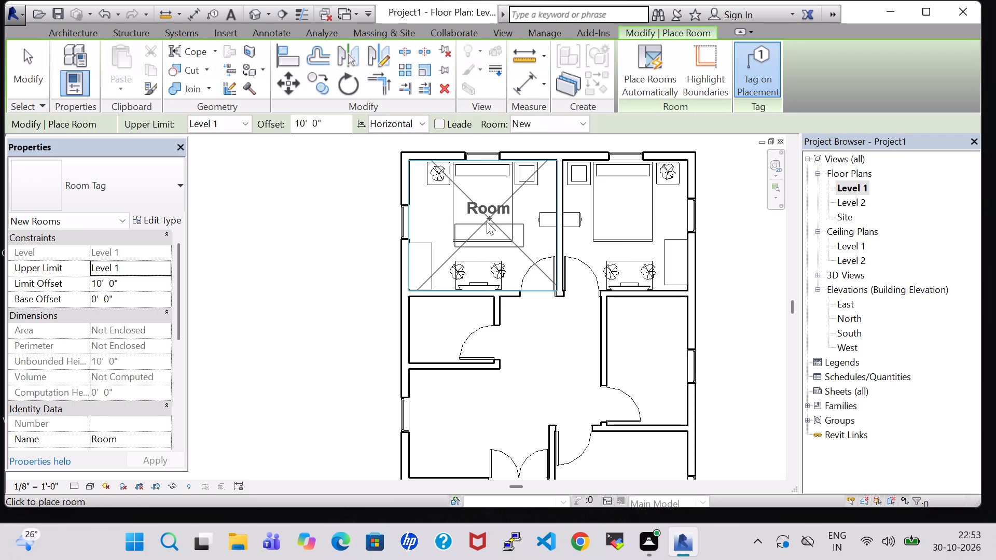
{"action": "left_click", "coordinate": [483, 226]}
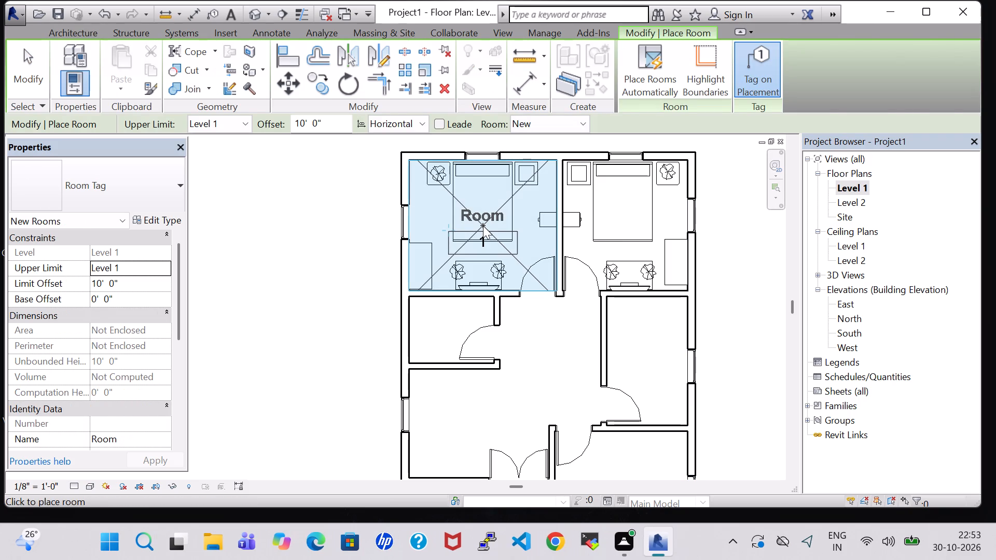
{"action": "key", "text": "Escape"}
{"action": "key", "text": "Escape"}
Turn off Show Room Number in the Room Tag type properties.
{"action": "left_click", "coordinate": [485, 241]}
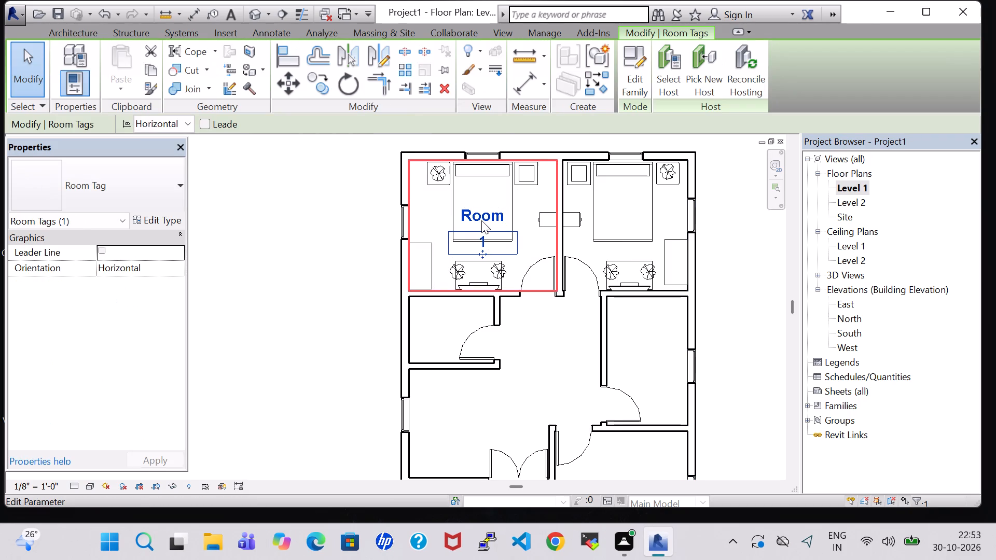
{"action": "left_click", "coordinate": [481, 218]}
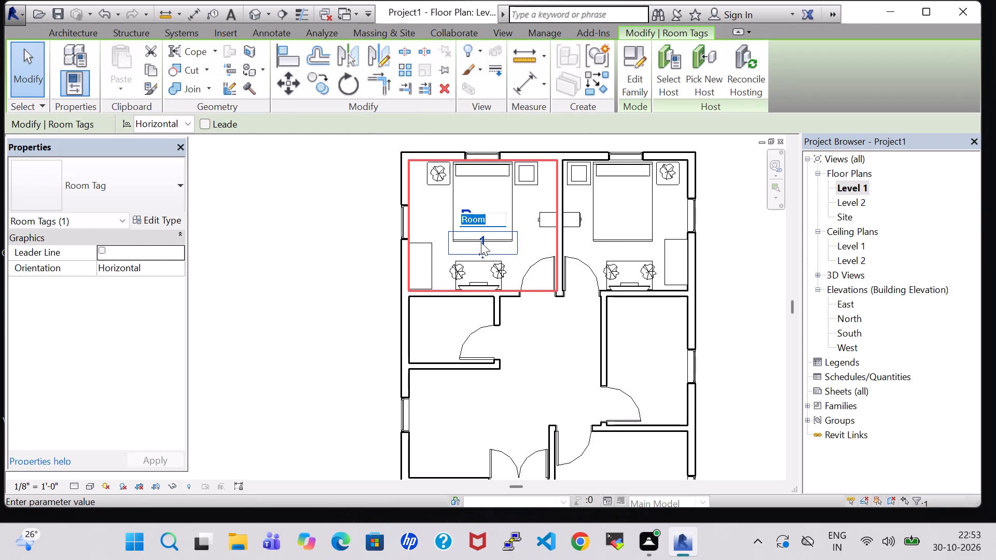
{"action": "left_click", "coordinate": [148, 217]}
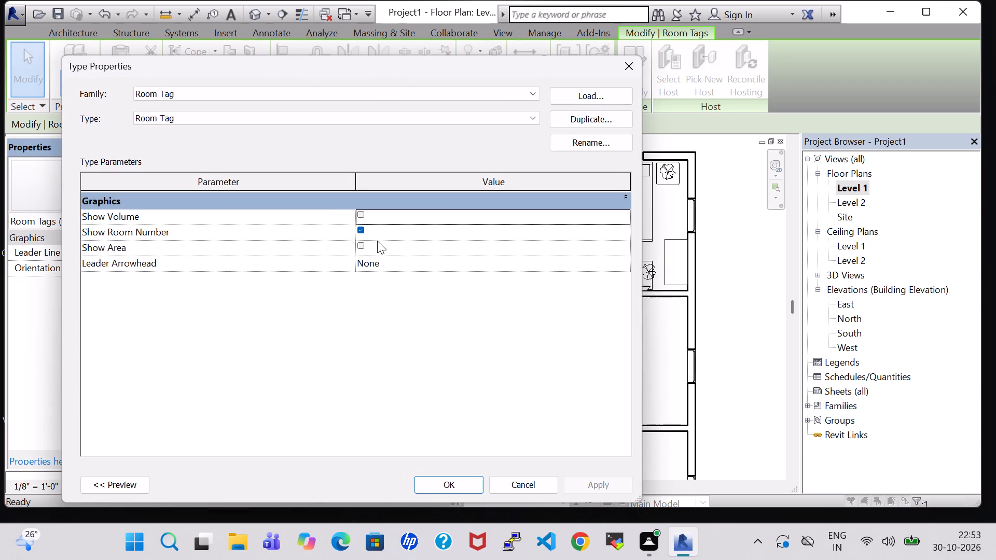
{"action": "left_click", "coordinate": [362, 229]}
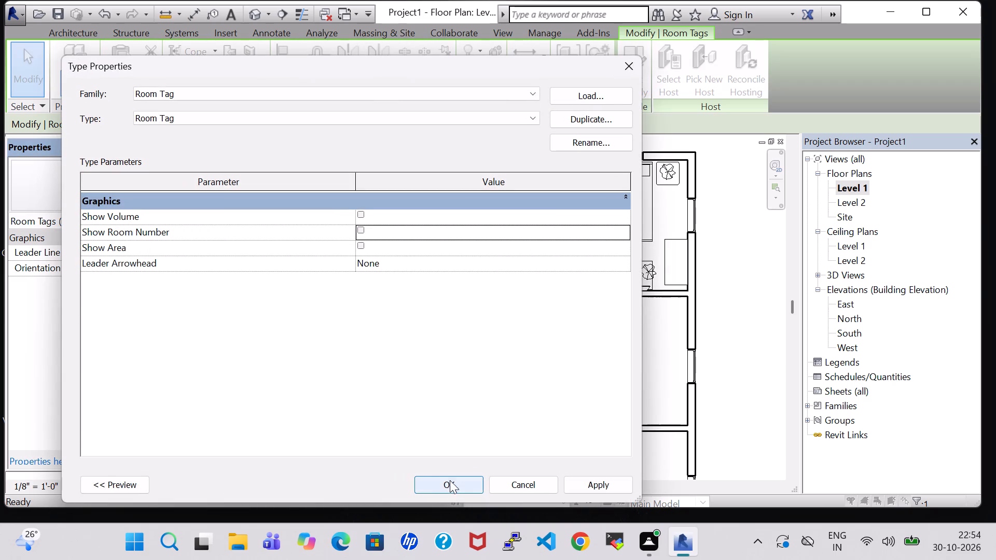
{"action": "left_click", "coordinate": [450, 480]}
Rename the northwest bedroom's room tag as BEDROOM-1.
{"action": "left_click", "coordinate": [481, 218]}
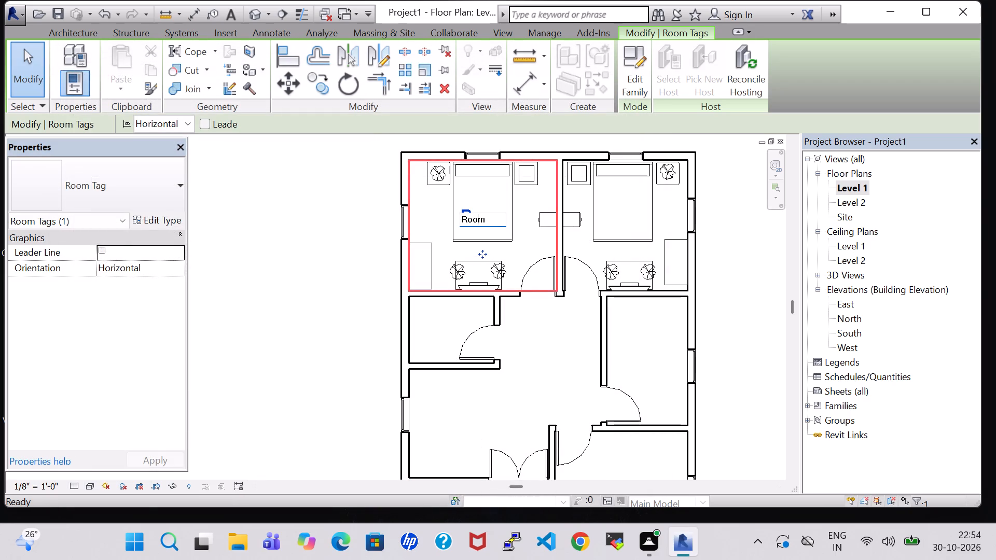
{"action": "left_click", "coordinate": [495, 221]}
{"action": "key", "text": "BackSpace"}
{"action": "key", "text": "BackSpace"}
{"action": "key", "text": "BackSpace"}
{"action": "key", "text": "BackSpace"}
{"action": "key", "text": "BackSpace"}
{"action": "key", "text": "BackSpace"}
{"action": "key", "text": "BackSpace"}
{"action": "key", "text": "BackSpace"}
{"action": "key", "text": "BackSpace"}
{"action": "key", "text": "BackSpace"}
{"action": "key", "text": "BackSpace"}
{"action": "key", "text": "BackSpace"}
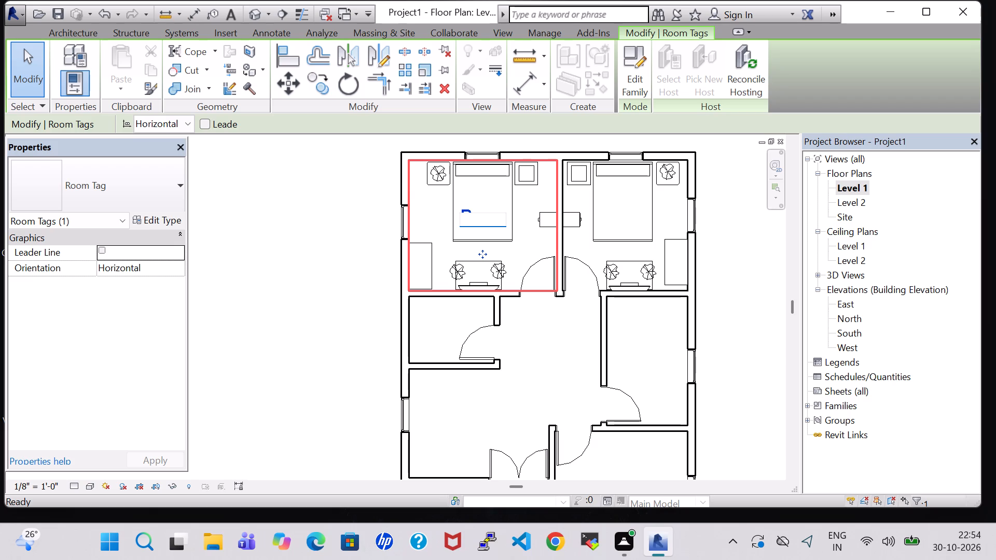
{"action": "type", "text": "BEDROOM"}
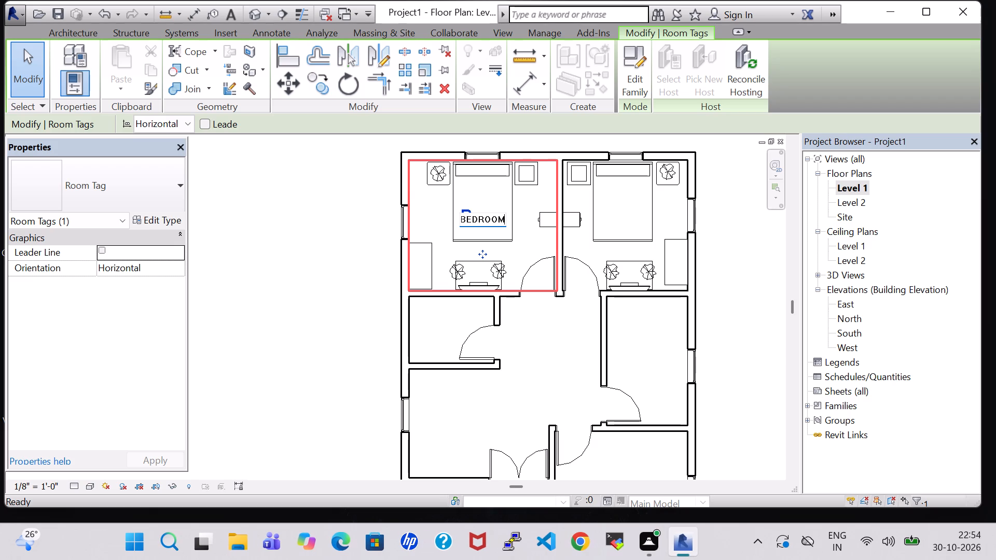
{"action": "type", "text": "-1"}
{"action": "key", "text": "Return"}
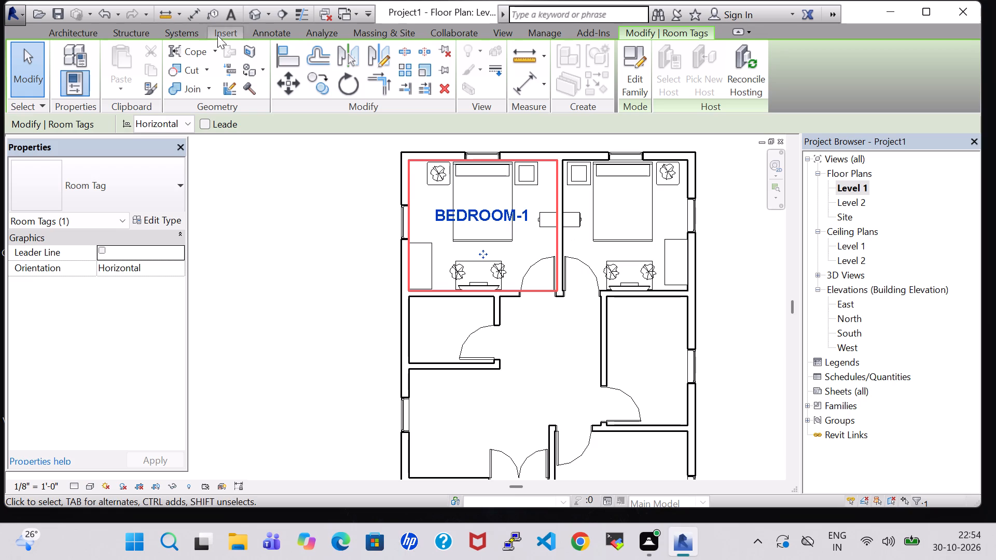
Place a tagged room in the northeast bedroom.
{"action": "left_click", "coordinate": [74, 35]}
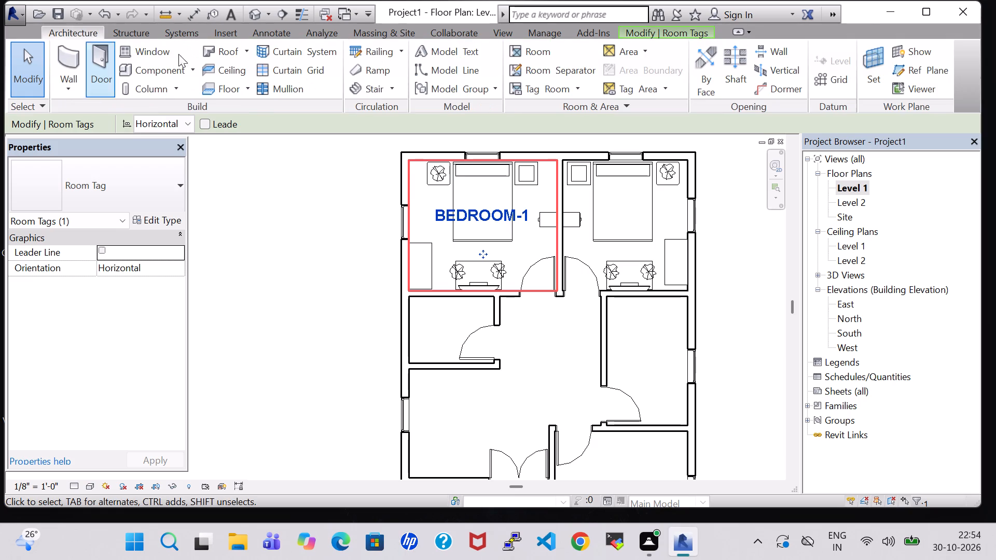
{"action": "left_click", "coordinate": [538, 49]}
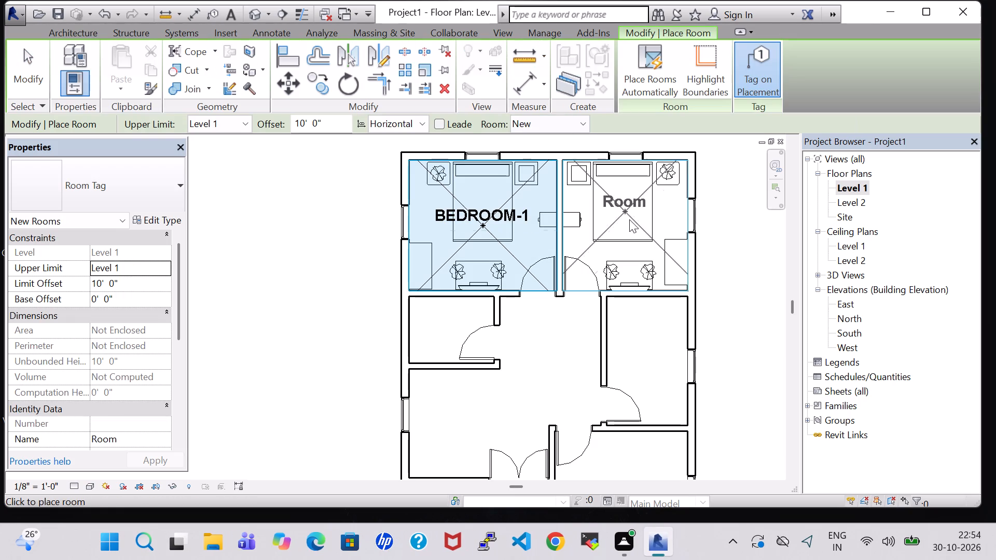
{"action": "left_click", "coordinate": [629, 232]}
{"action": "key", "text": "Escape"}
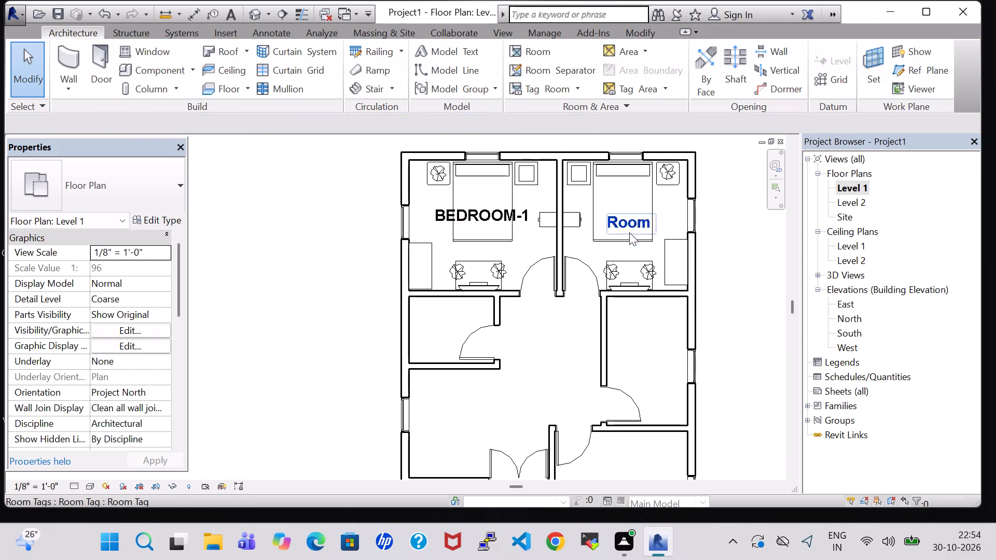
{"action": "key", "text": "Escape"}
Rename the northeast bedroom's room tag as BEDROOM-2.
{"action": "double_click", "coordinate": [629, 226]}
{"action": "key", "text": "BackSpace"}
{"action": "type", "text": "BEDROOM"}
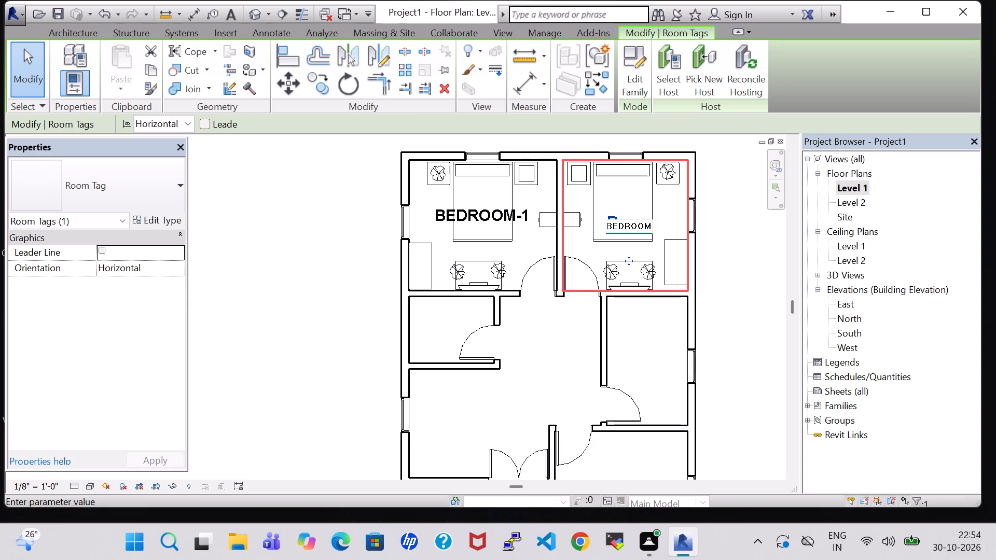
{"action": "type", "text": "-2"}
{"action": "key", "text": "Return"}
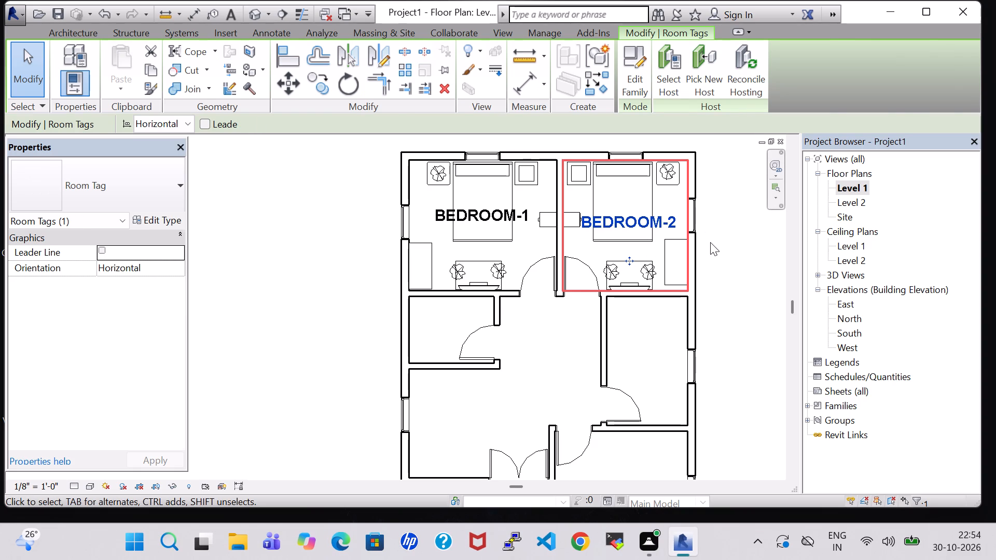
{"action": "left_click", "coordinate": [710, 242]}
Load the Tub-Free Standing-3D family from the library's Plumbing, Architectural, Fixtures, Bathtubs folder.
{"action": "scroll", "coordinate": [710, 242], "scroll_direction": "down", "scroll_amount": 2}
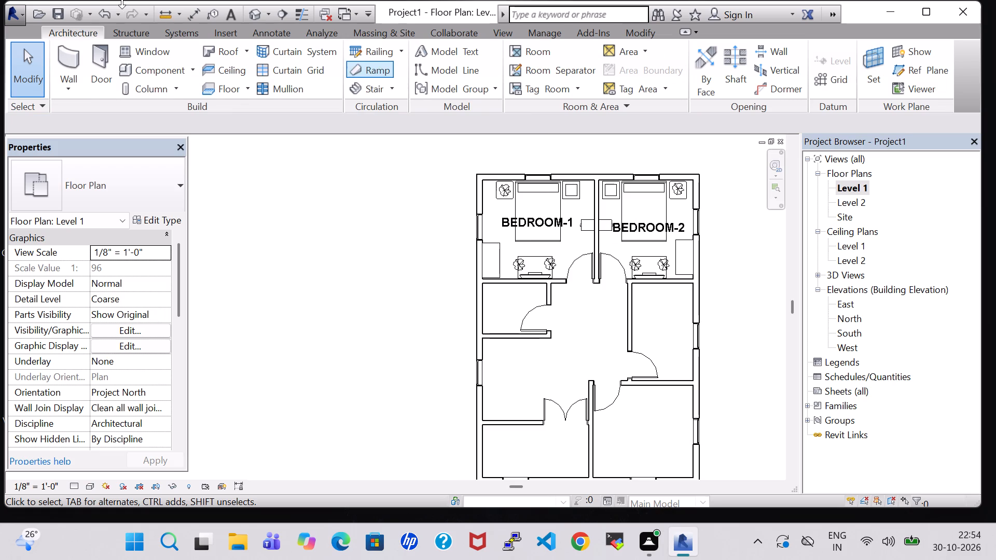
{"action": "left_click", "coordinate": [149, 71]}
{"action": "left_click", "coordinate": [638, 64]}
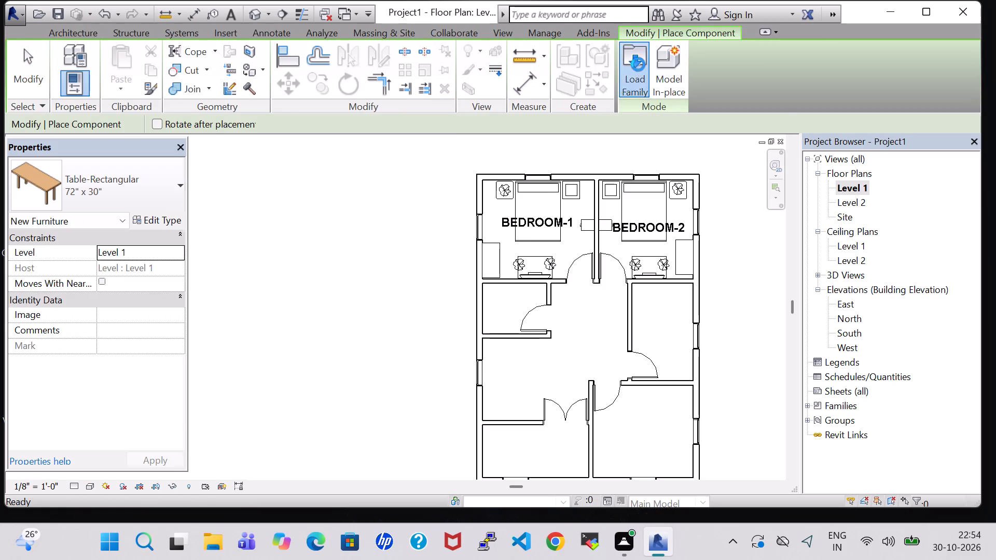
{"action": "left_click", "coordinate": [583, 353]}
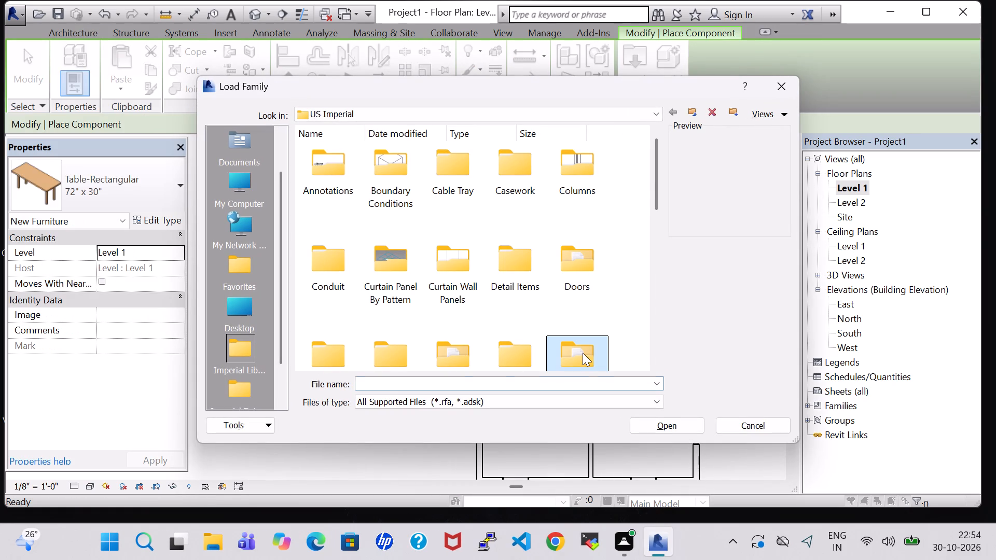
{"action": "key", "text": "p"}
{"action": "double_click", "coordinate": [450, 174]}
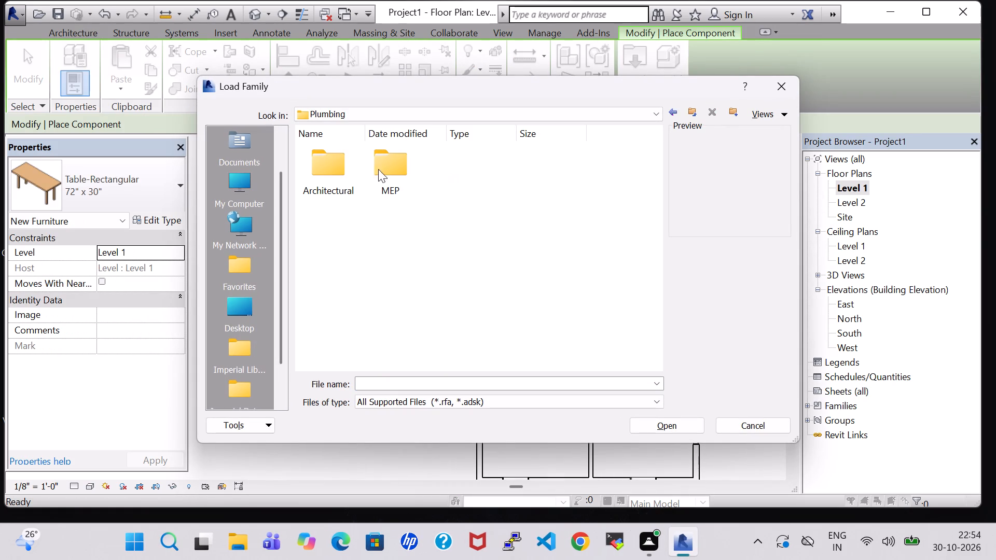
{"action": "double_click", "coordinate": [349, 168]}
{"action": "double_click", "coordinate": [376, 182]}
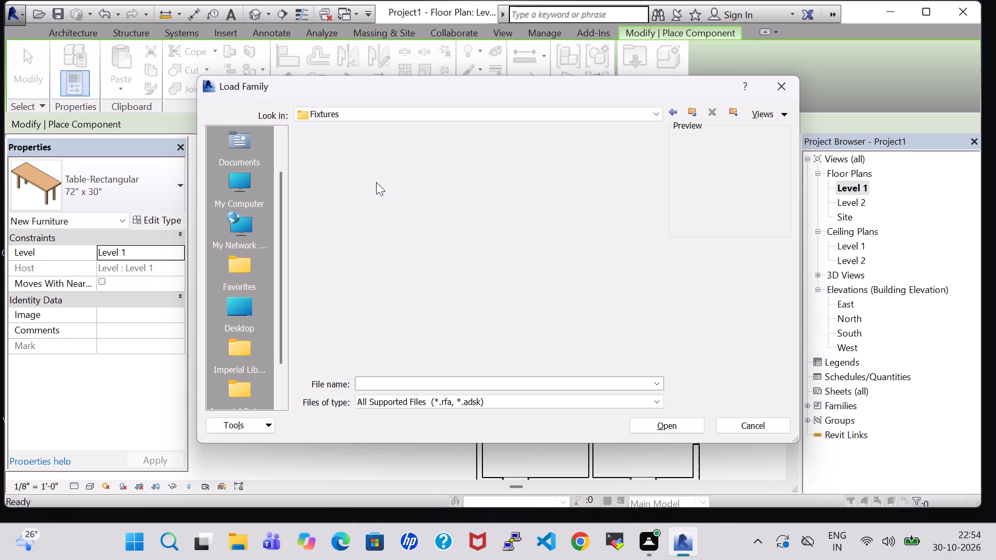
{"action": "double_click", "coordinate": [328, 169]}
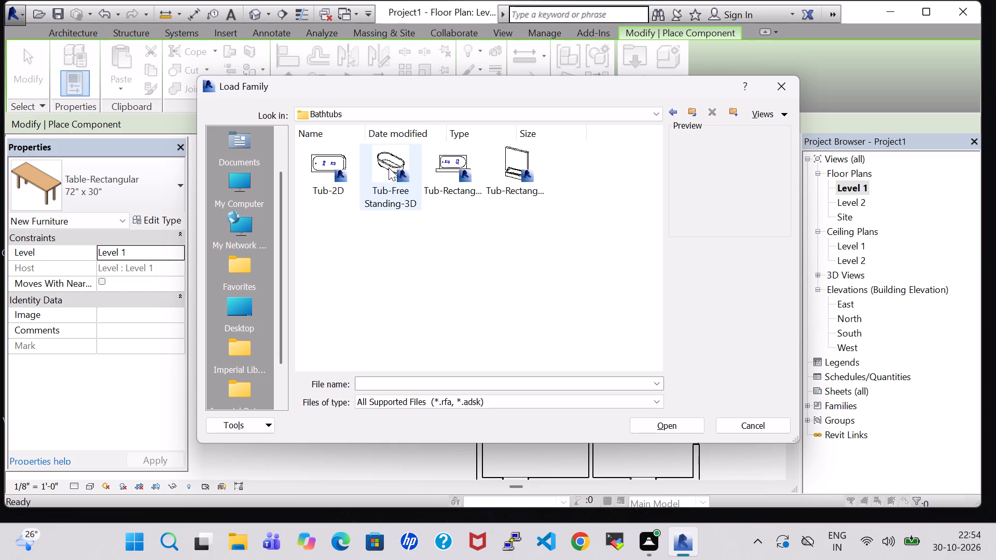
{"action": "left_click", "coordinate": [397, 173]}
{"action": "left_click", "coordinate": [657, 427]}
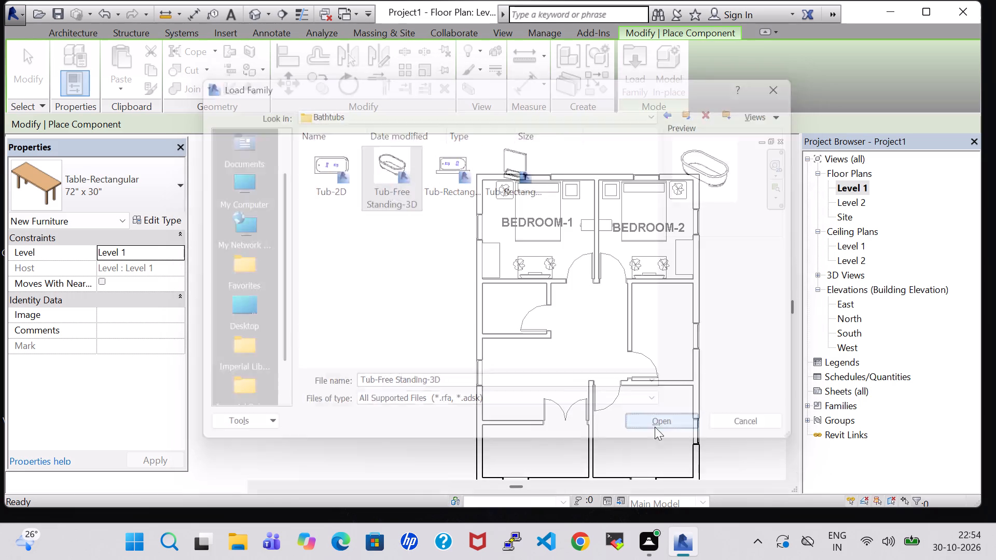
Place the 30" x 60" free-standing tub lengthwise along the west wall of the small bathroom south of BEDROOM-1.
{"action": "scroll", "coordinate": [500, 307], "scroll_direction": "up", "scroll_amount": 6}
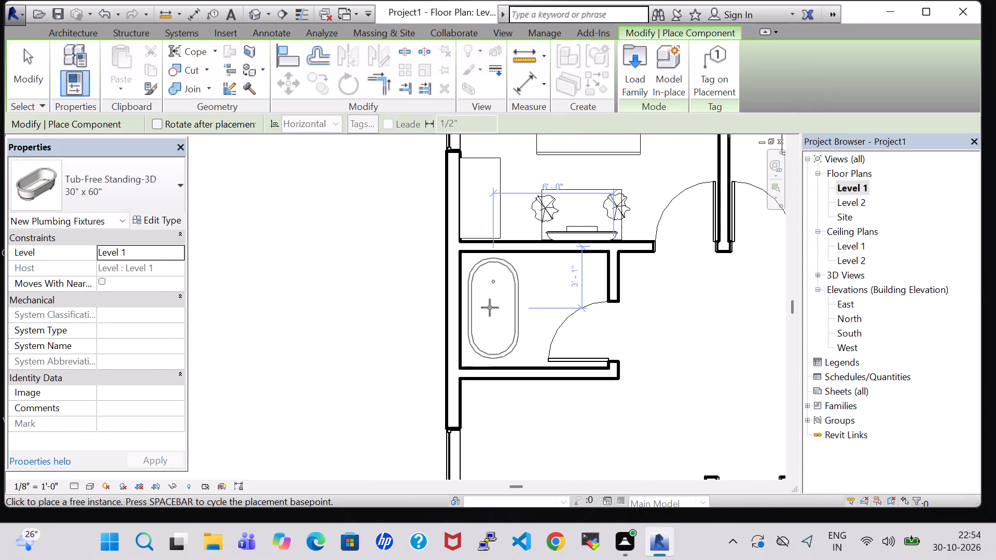
{"action": "left_click", "coordinate": [488, 307]}
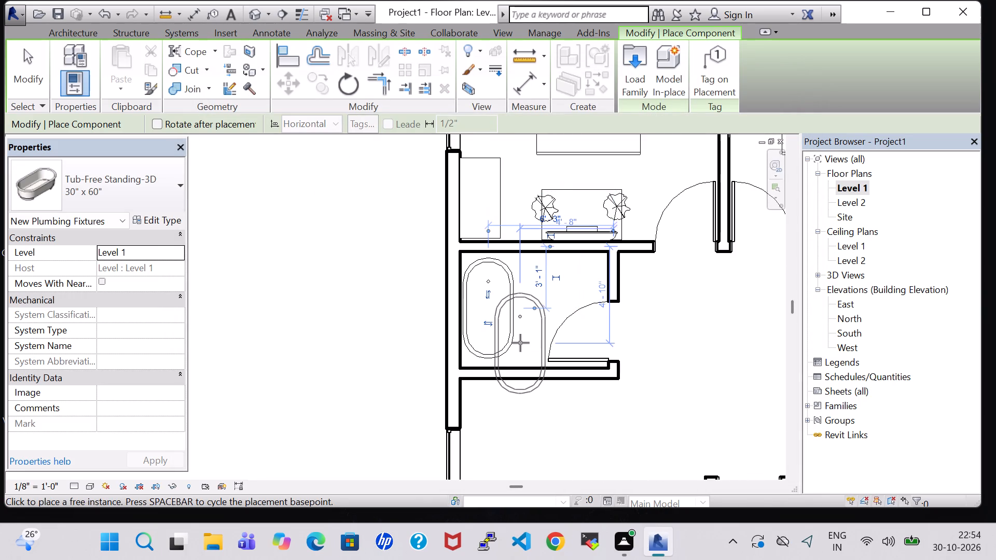
{"action": "key", "text": "Escape"}
{"action": "key", "text": "Escape"}
{"action": "key", "text": "Right"}
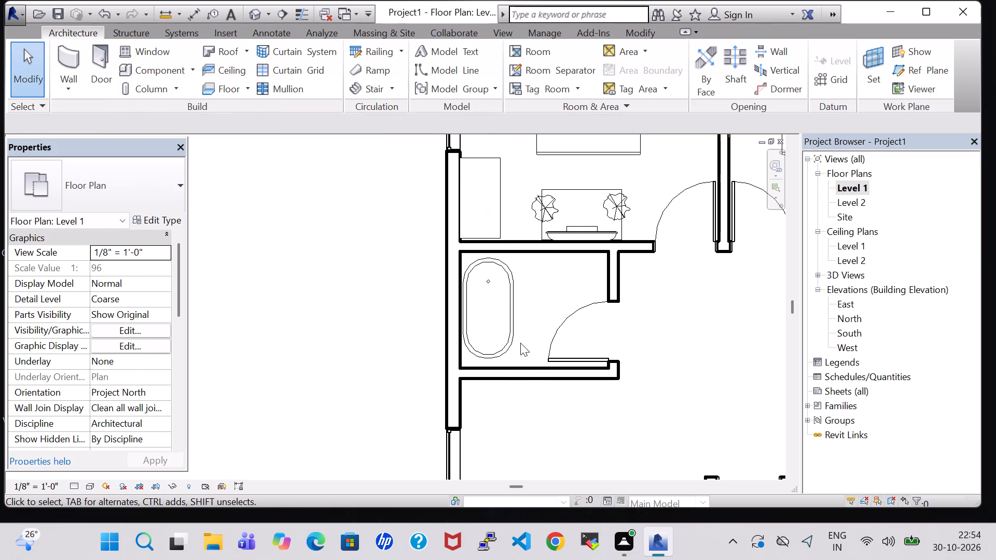
Load the Sink Vanity-Square family from the library's Plumbing, Architectural, Fixtures, Sinks folder.
{"action": "left_click", "coordinate": [139, 75]}
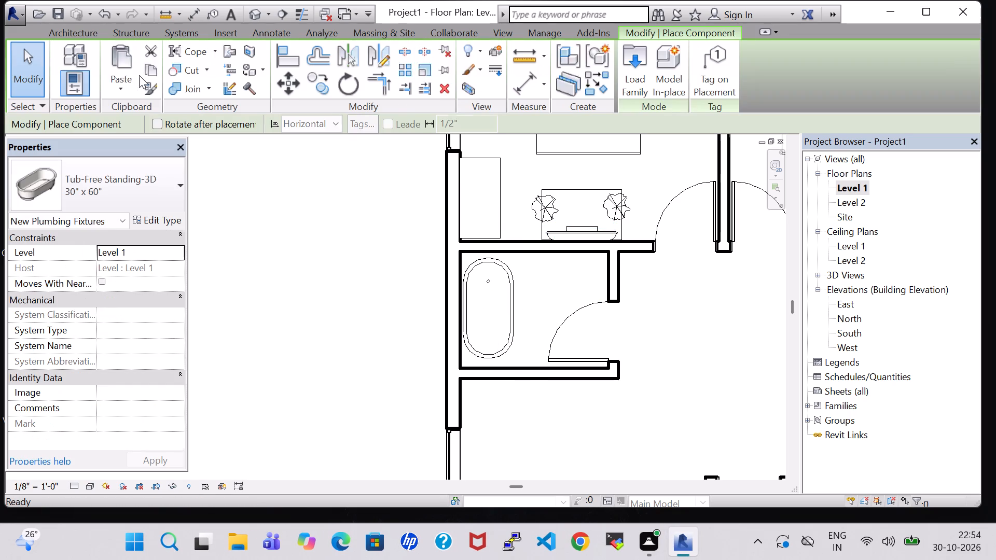
{"action": "left_click", "coordinate": [639, 72]}
{"action": "left_click", "coordinate": [567, 346]}
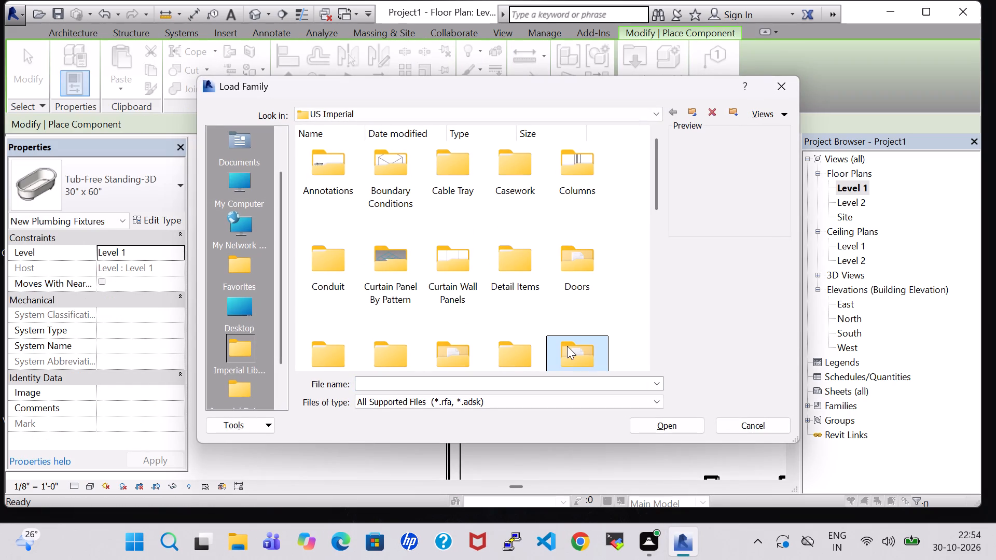
{"action": "key", "text": "p"}
{"action": "double_click", "coordinate": [436, 178]}
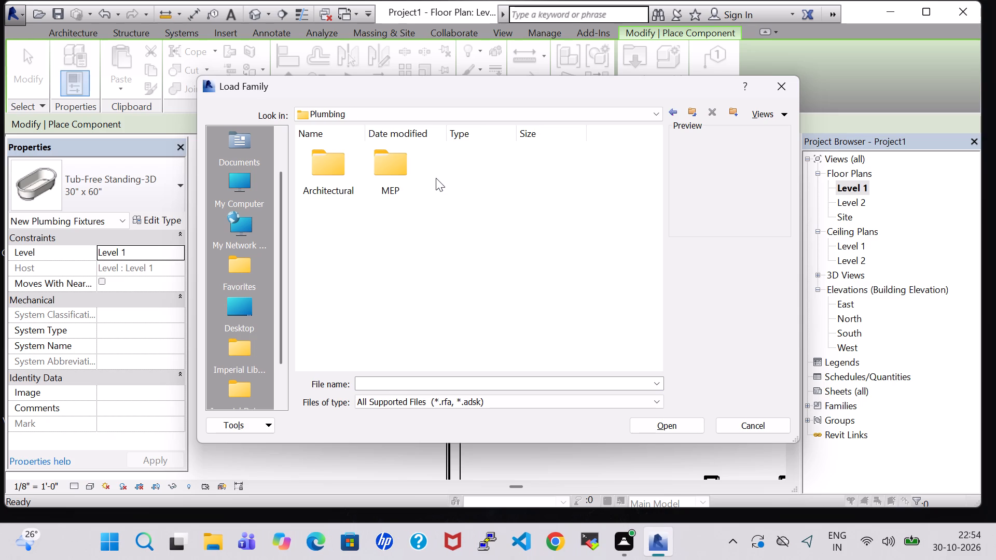
{"action": "double_click", "coordinate": [334, 167]}
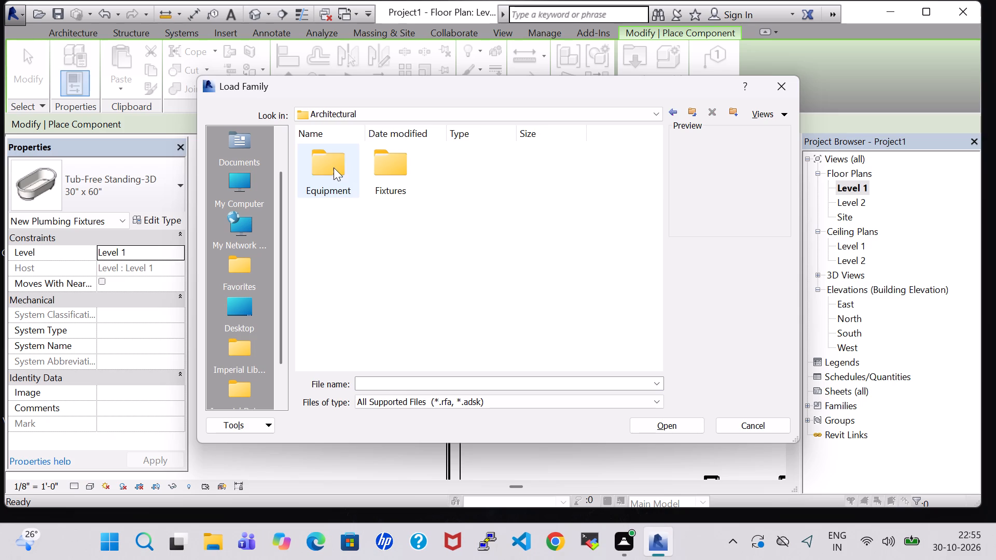
{"action": "left_click", "coordinate": [674, 108]}
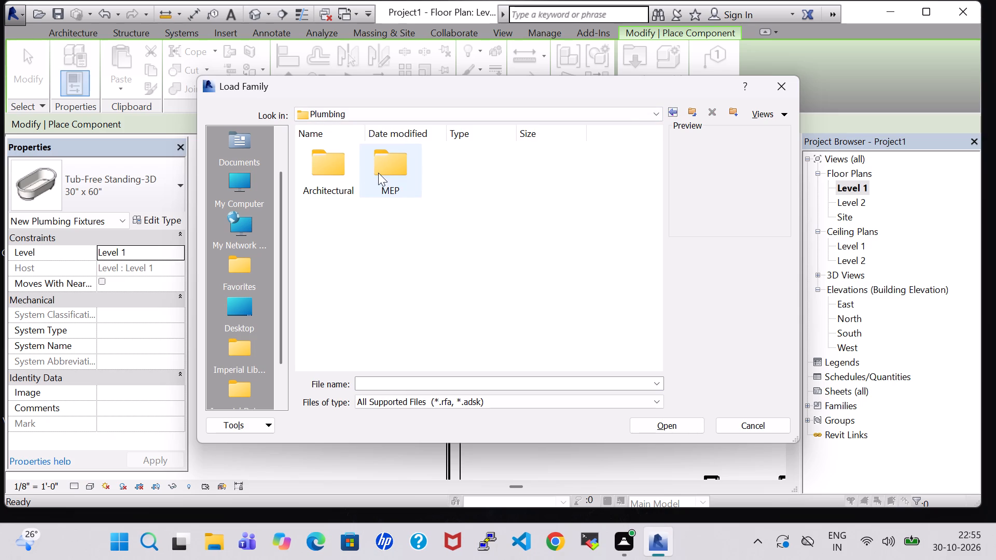
{"action": "double_click", "coordinate": [390, 179]}
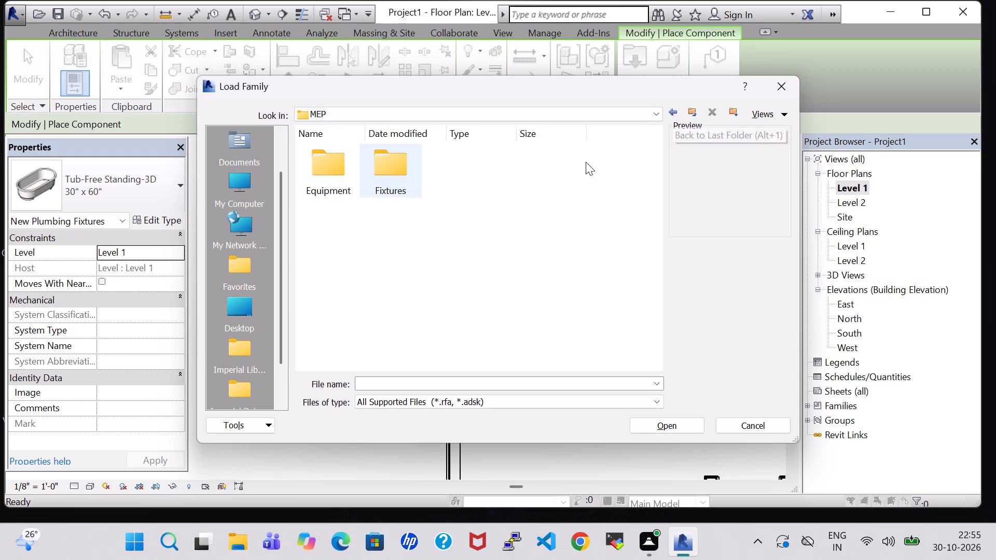
{"action": "left_click", "coordinate": [668, 113]}
{"action": "double_click", "coordinate": [323, 162]}
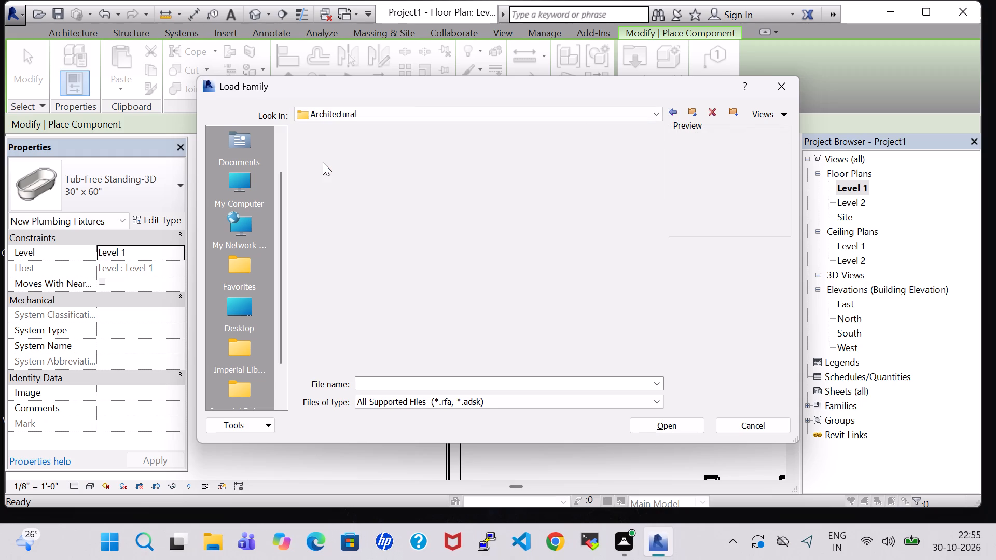
{"action": "double_click", "coordinate": [394, 167]}
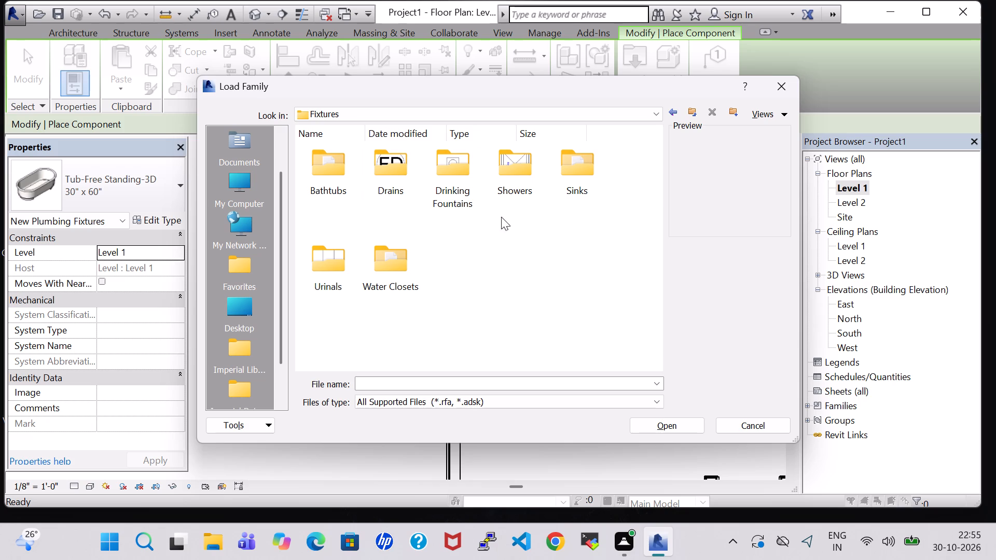
{"action": "double_click", "coordinate": [570, 180]}
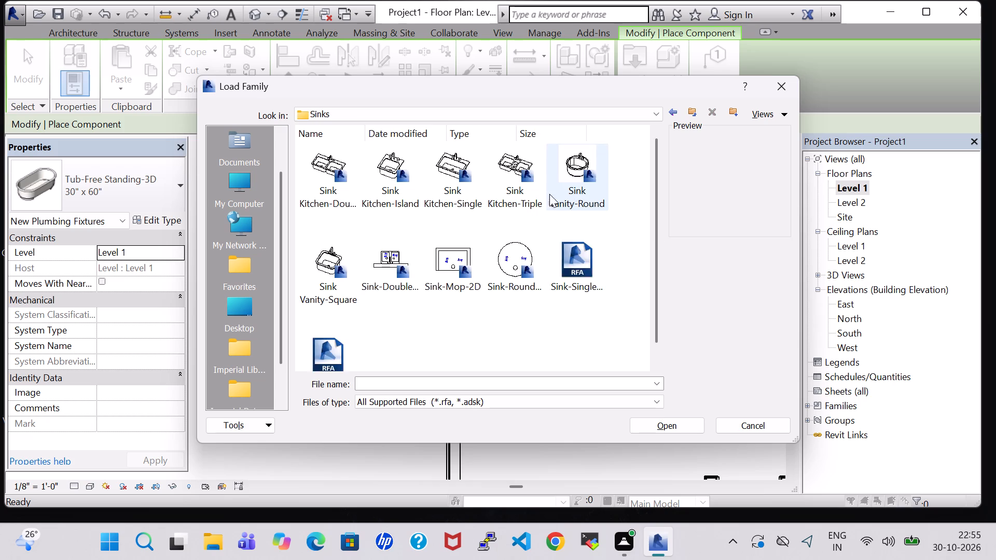
{"action": "left_click", "coordinate": [386, 187]}
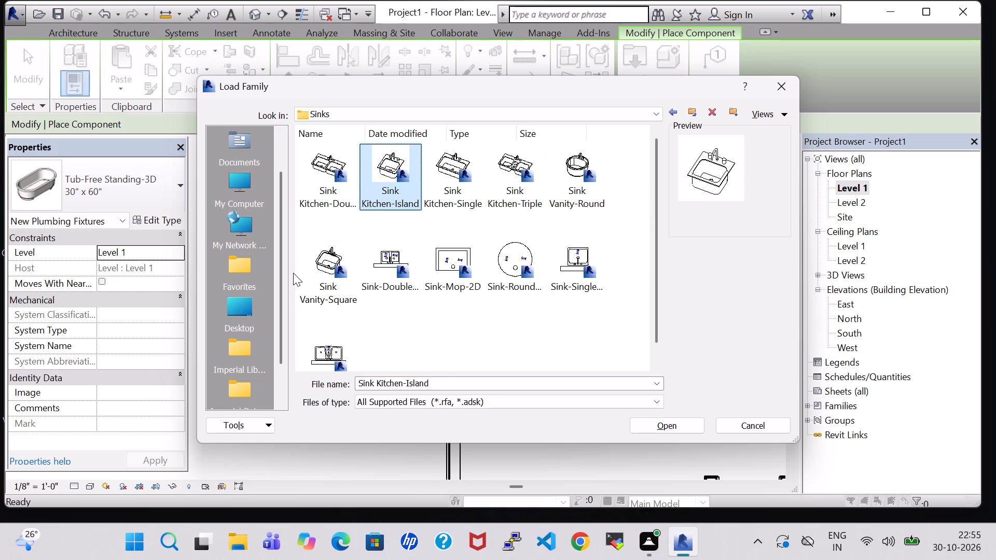
{"action": "left_click", "coordinate": [293, 273]}
{"action": "left_click", "coordinate": [334, 274]}
{"action": "left_click", "coordinate": [671, 421]}
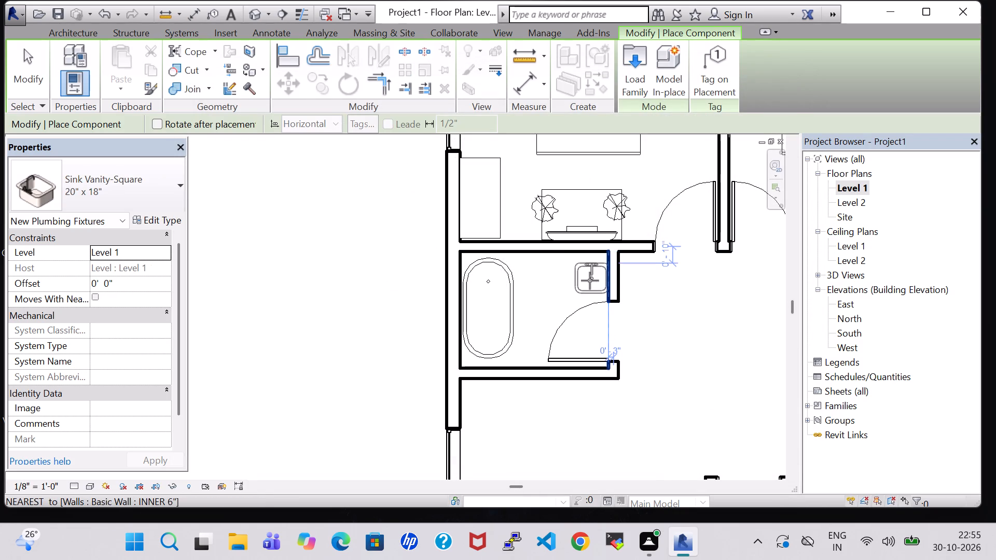
Place the 20" x 18" square vanity sink against the bathroom's east wall, north of the door, with its faucet toward the wall.
{"action": "key", "text": "space"}
{"action": "key", "text": "space"}
{"action": "key", "text": "space"}
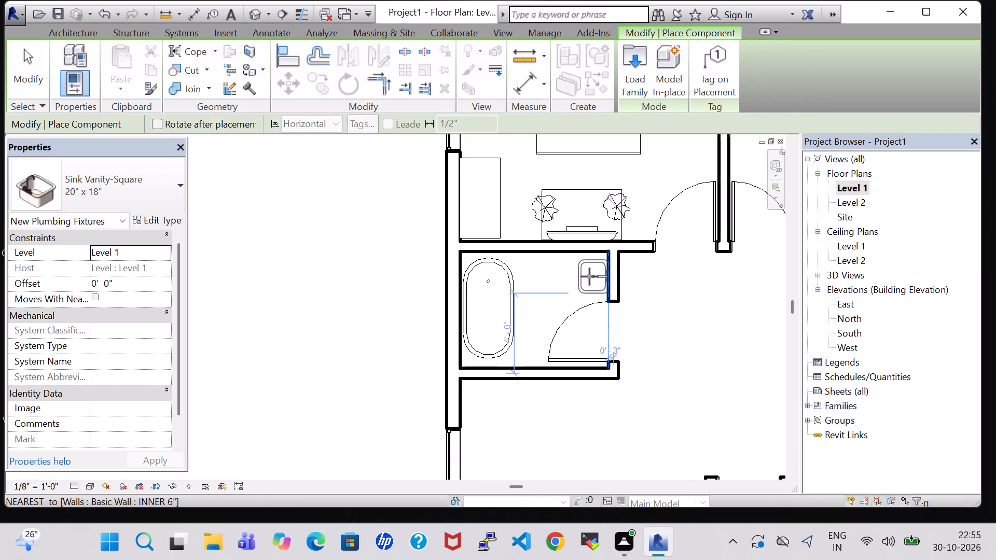
{"action": "left_click", "coordinate": [589, 276]}
{"action": "key", "text": "Escape"}
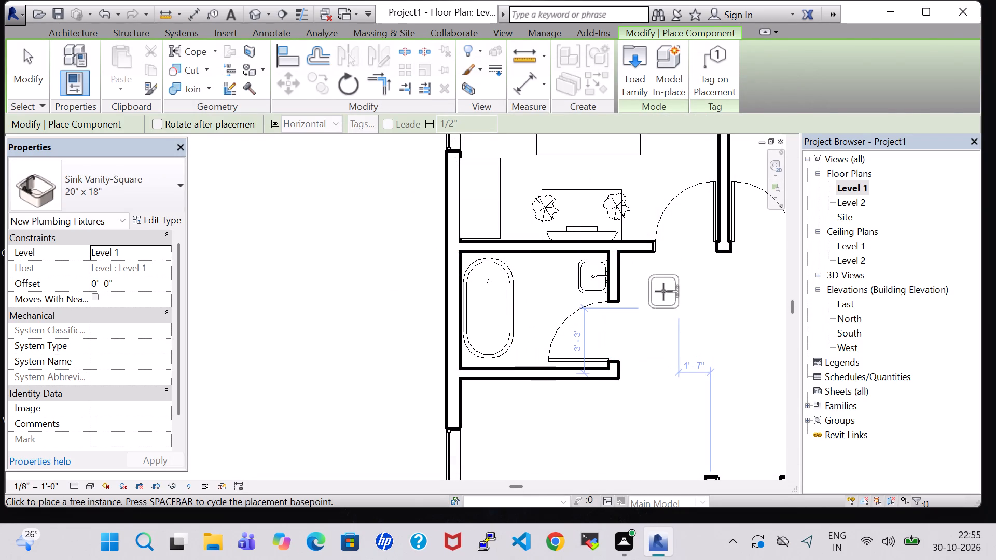
{"action": "key", "text": "Escape"}
Change the bathroom door to the Single-Flush 30" x 80" type and nudge it slightly south along its wall.
{"action": "left_click", "coordinate": [585, 307]}
{"action": "left_click", "coordinate": [78, 188]}
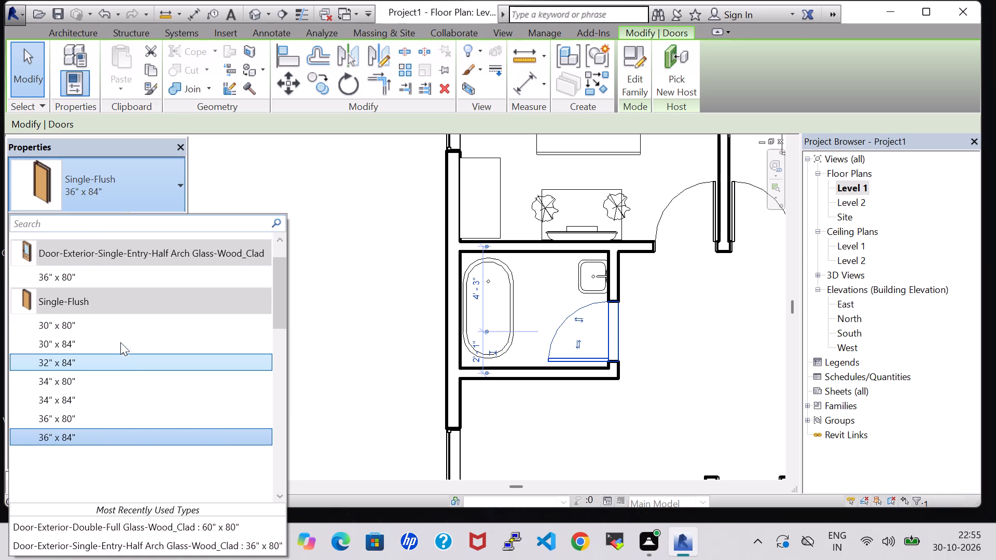
{"action": "left_click", "coordinate": [118, 327]}
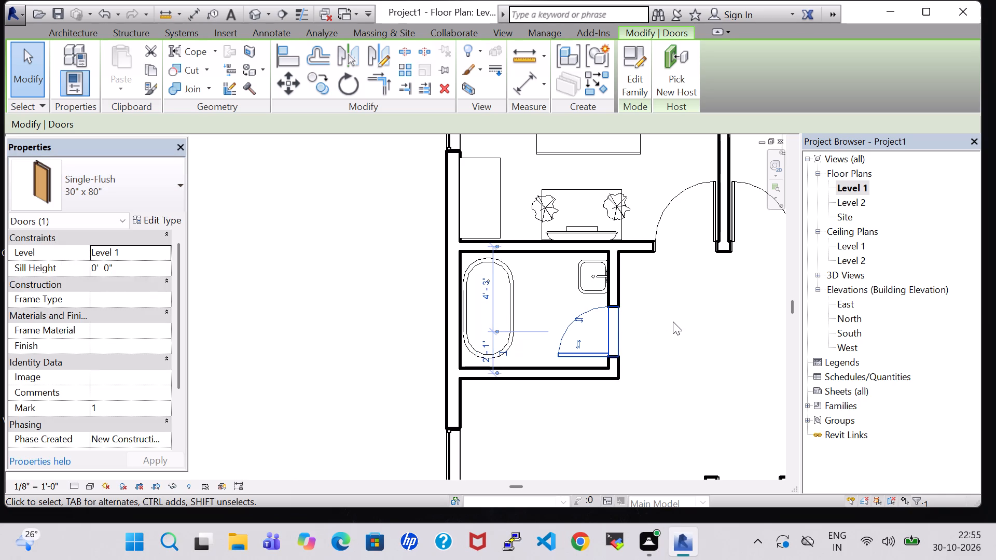
{"action": "key", "text": "Down"}
{"action": "key", "text": "Down"}
{"action": "double_click", "coordinate": [676, 321]}
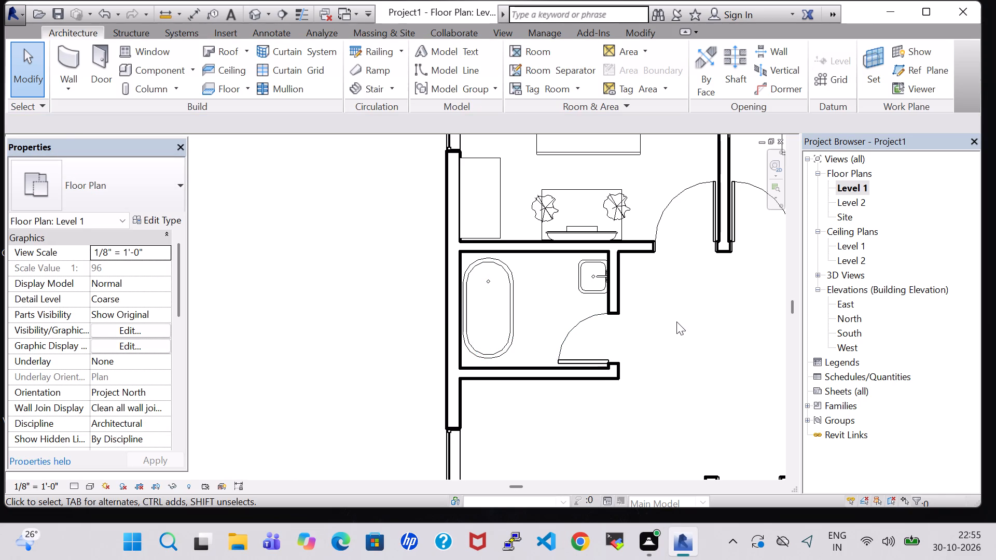
Nudge the vanity sink slightly south along the bathroom's east wall.
{"action": "scroll", "coordinate": [675, 319], "scroll_direction": "down", "scroll_amount": 3}
{"action": "left_click", "coordinate": [622, 299]}
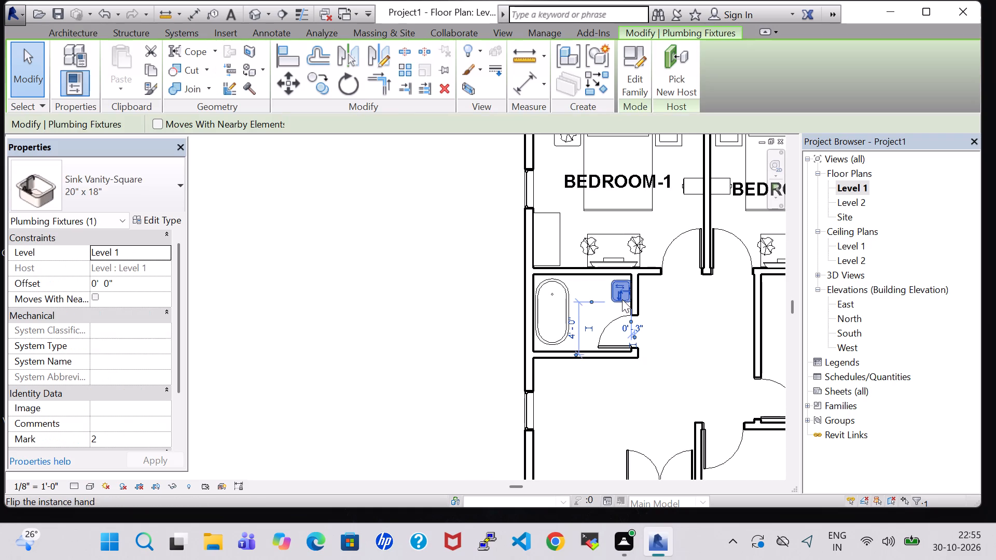
{"action": "key", "text": "Down"}
{"action": "left_click", "coordinate": [702, 301]}
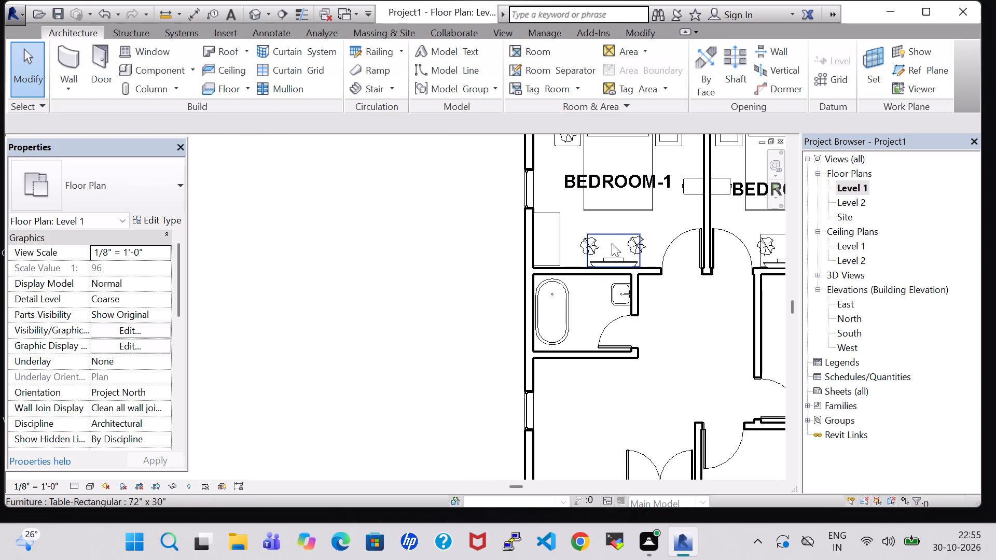
Create a similar 24" x 48" elliptical mirror from the bedroom partition's one and place it on the bathroom's east wall behind the sink.
{"action": "left_click", "coordinate": [703, 183]}
{"action": "right_click", "coordinate": [703, 183]}
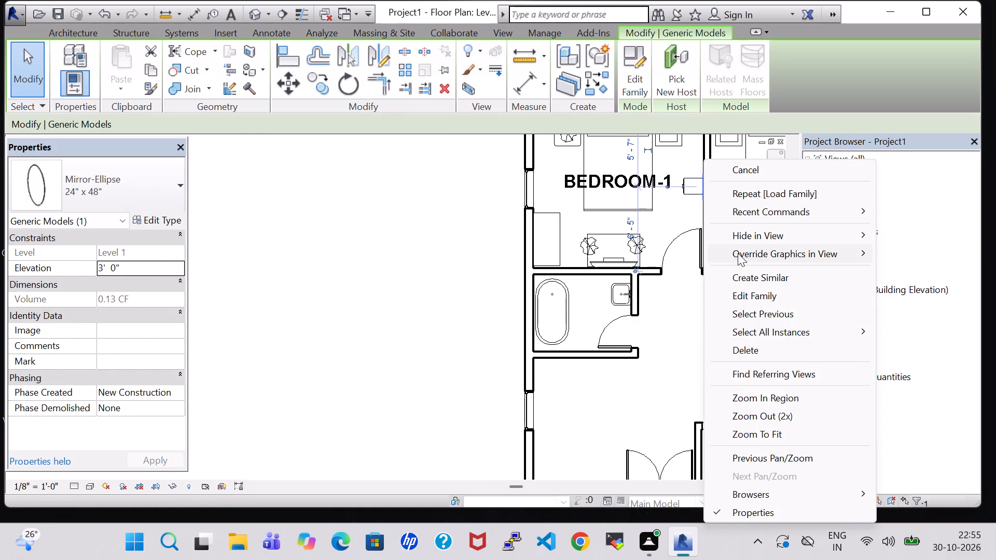
{"action": "left_click", "coordinate": [753, 276]}
{"action": "scroll", "coordinate": [617, 296], "scroll_direction": "up", "scroll_amount": 7}
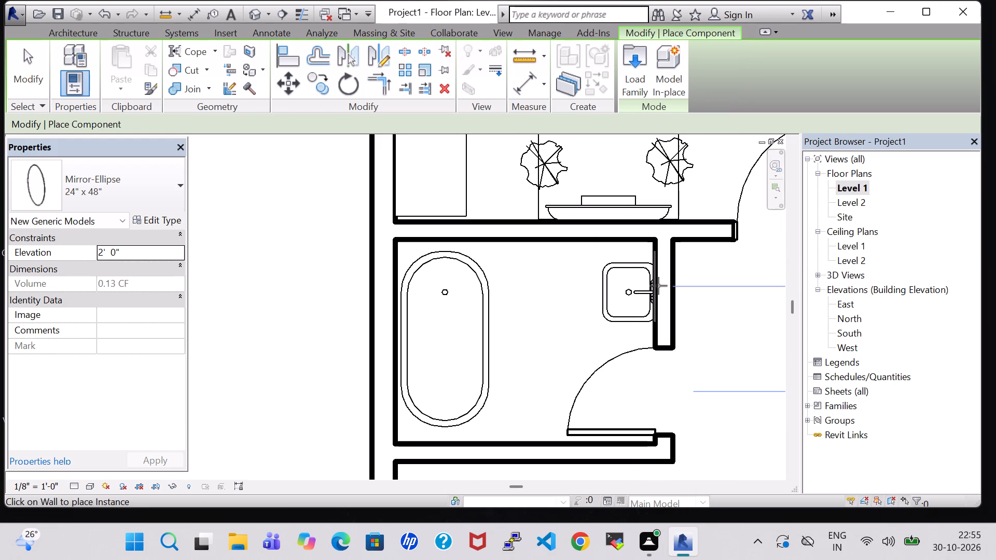
{"action": "left_click", "coordinate": [658, 286]}
{"action": "key", "text": "Escape"}
{"action": "key", "text": "Escape"}
Nudge the vanity sink slightly north to line it up with the mirror behind it.
{"action": "left_click", "coordinate": [640, 272]}
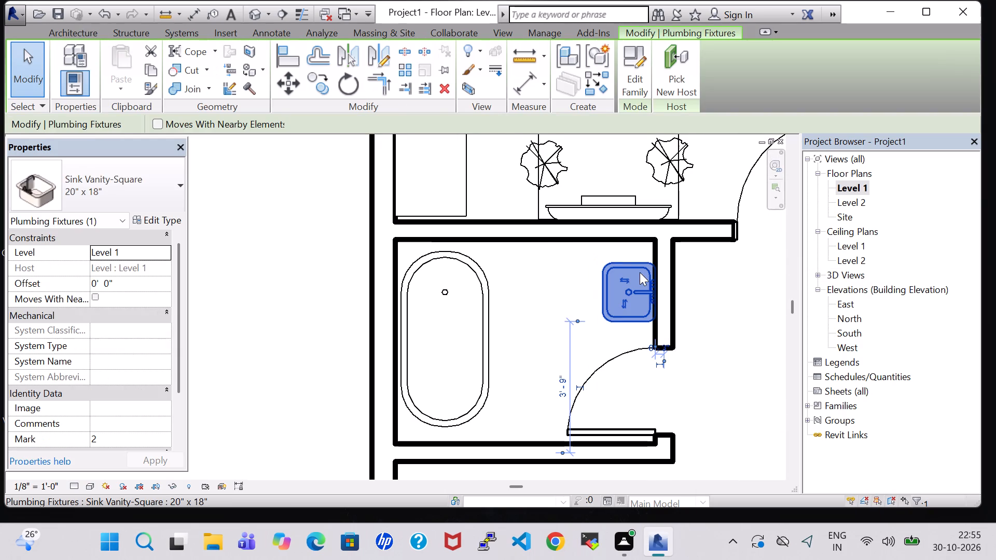
{"action": "key", "text": "Up"}
{"action": "key", "text": "Up"}
{"action": "left_click", "coordinate": [736, 302]}
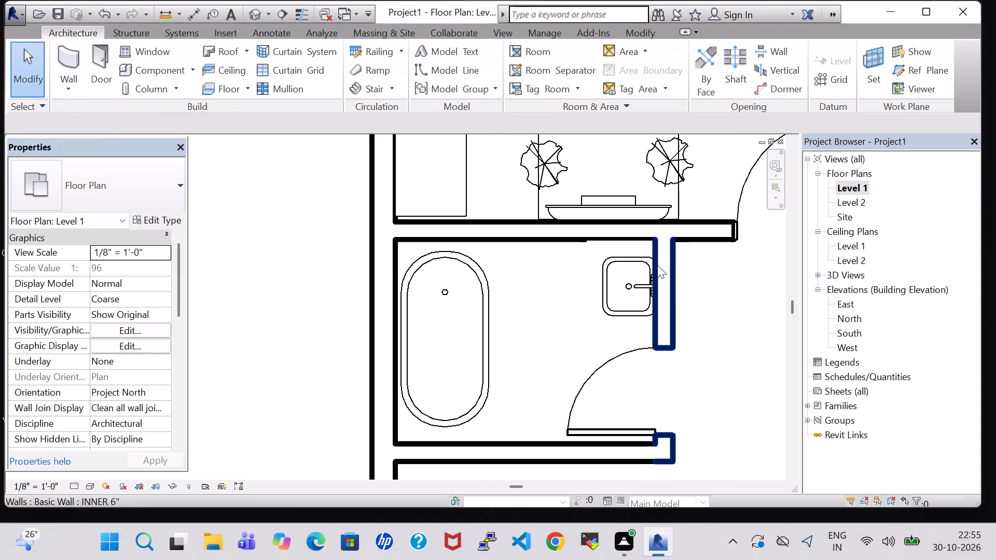
Set the elevation of the bathroom's elliptical mirror to 3' 5".
{"action": "left_click", "coordinate": [656, 265]}
{"action": "left_click", "coordinate": [721, 288]}
{"action": "scroll", "coordinate": [665, 282], "scroll_direction": "up", "scroll_amount": 6}
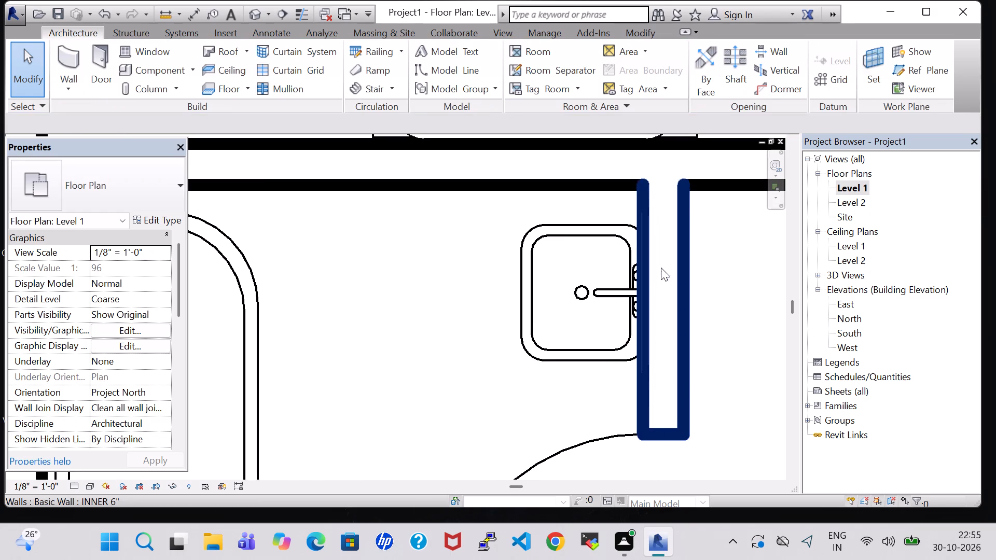
{"action": "left_click", "coordinate": [641, 218]}
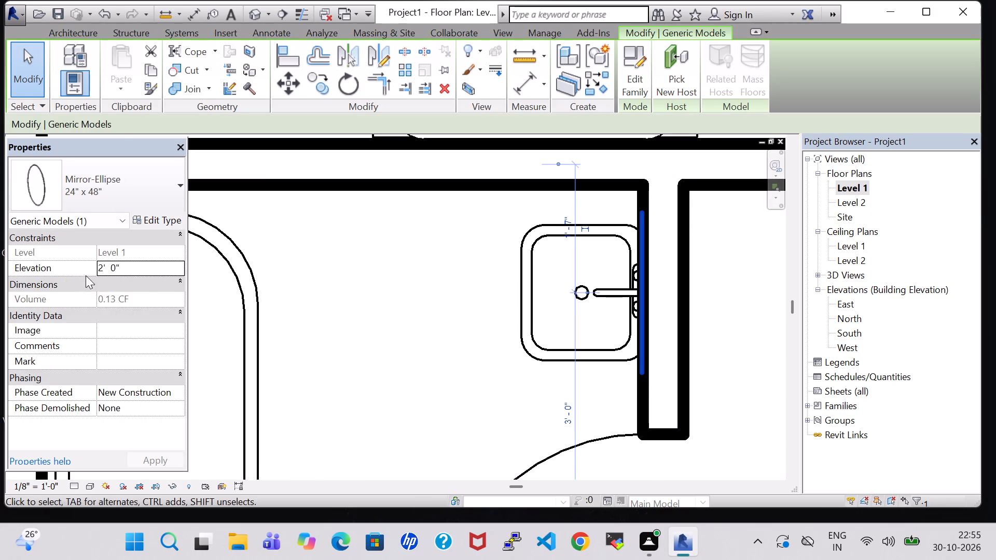
{"action": "left_click", "coordinate": [103, 267]}
{"action": "key", "text": "BackSpace"}
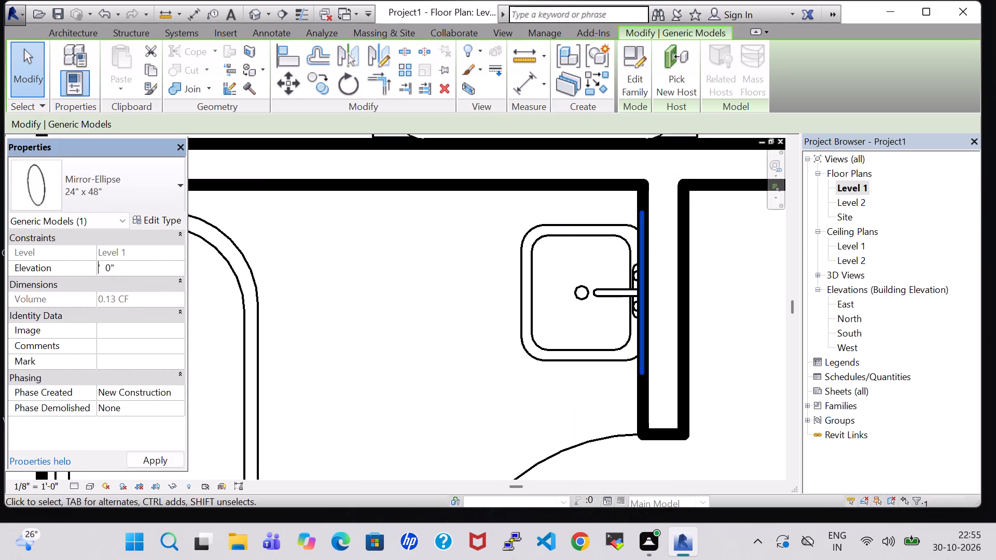
{"action": "key", "text": "3"}
{"action": "key", "text": "Right"}
{"action": "key", "text": "Right"}
{"action": "key", "text": "Right"}
{"action": "key", "text": "Right"}
{"action": "key", "text": "BackSpace"}
{"action": "key", "text": "5"}
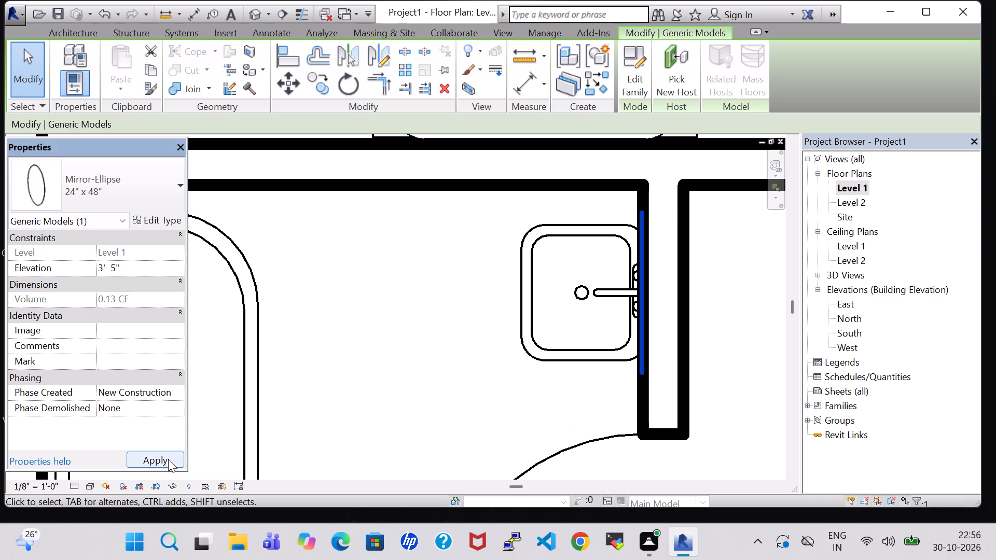
{"action": "left_click", "coordinate": [168, 459]}
{"action": "left_click", "coordinate": [432, 273]}
Start loading another bathroom fixture family from the library's Plumbing, Architectural, Fixtures folder.
{"action": "scroll", "coordinate": [295, 233], "scroll_direction": "down", "scroll_amount": 1}
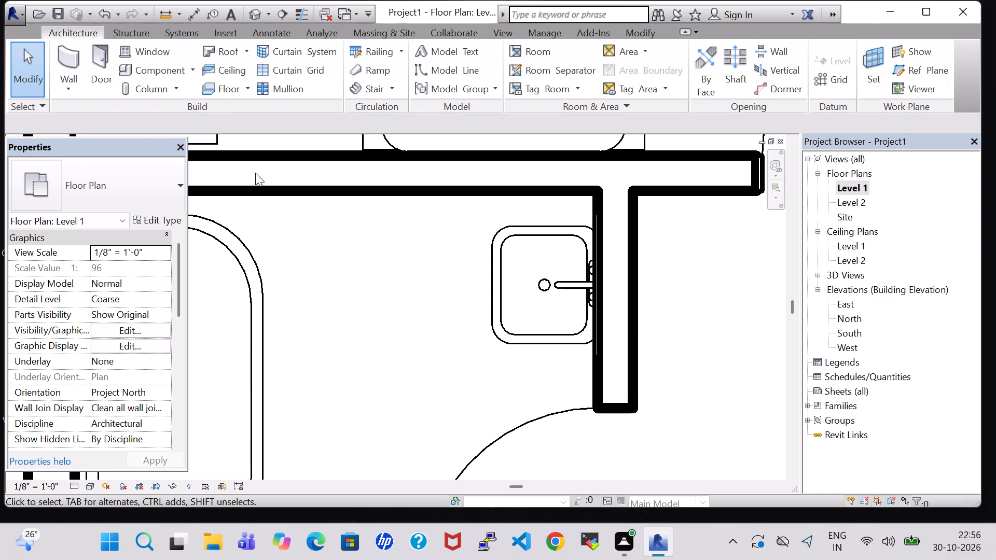
{"action": "left_click", "coordinate": [161, 67]}
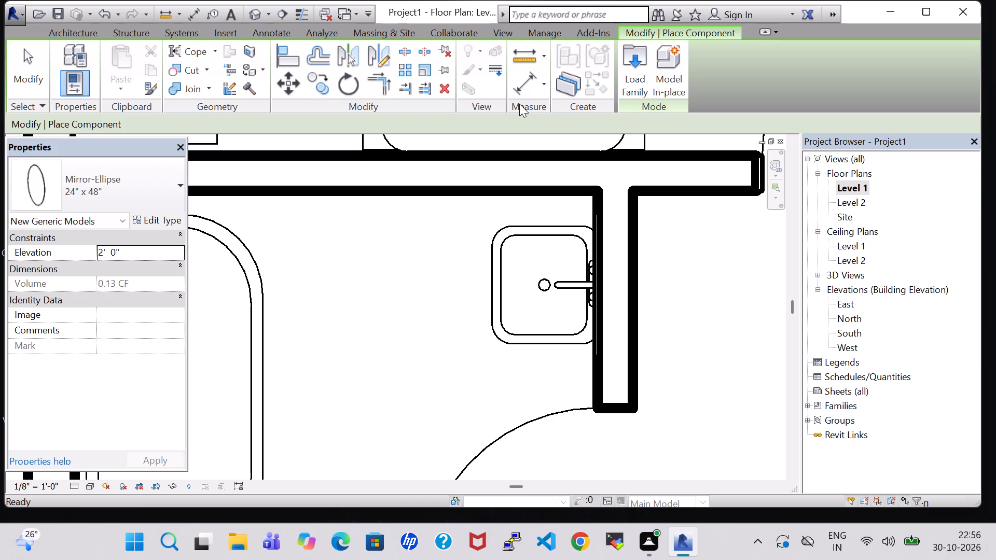
{"action": "left_click", "coordinate": [634, 74]}
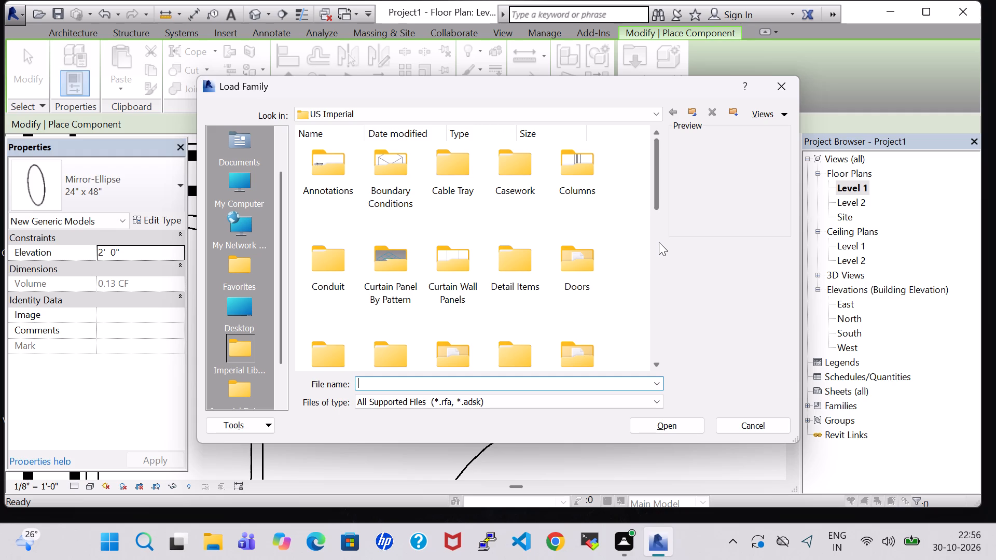
{"action": "left_click", "coordinate": [584, 363]}
{"action": "key", "text": "p"}
{"action": "double_click", "coordinate": [441, 155]}
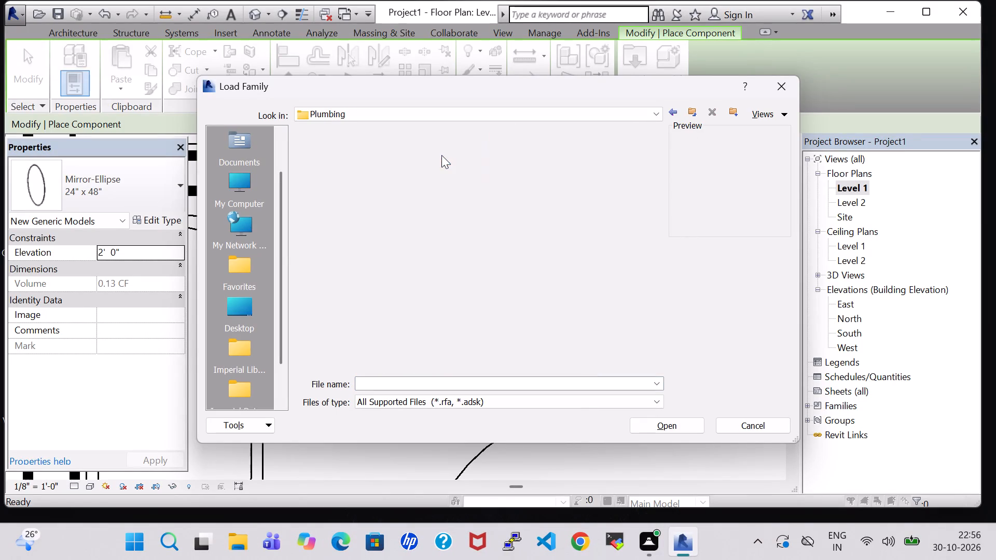
{"action": "double_click", "coordinate": [337, 170]}
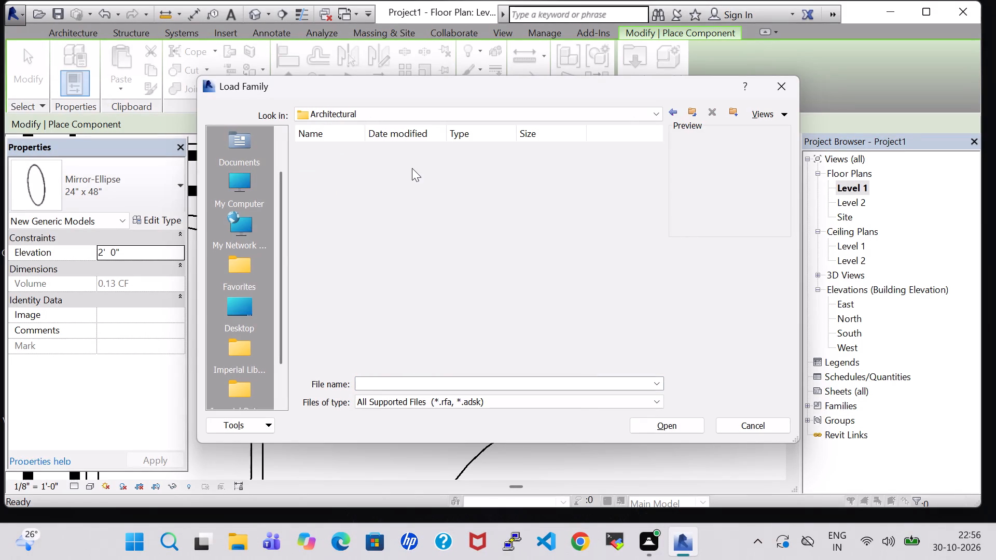
{"action": "double_click", "coordinate": [394, 168]}
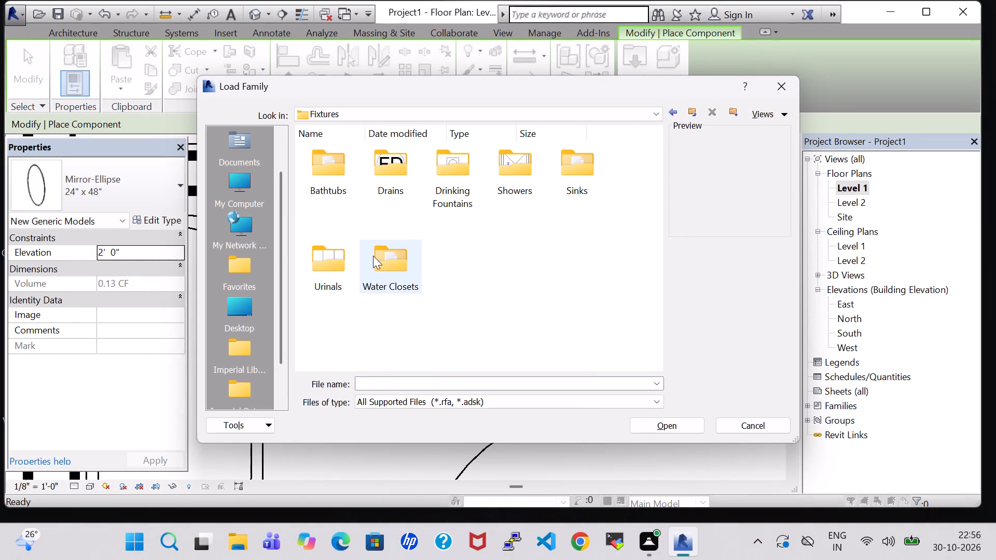
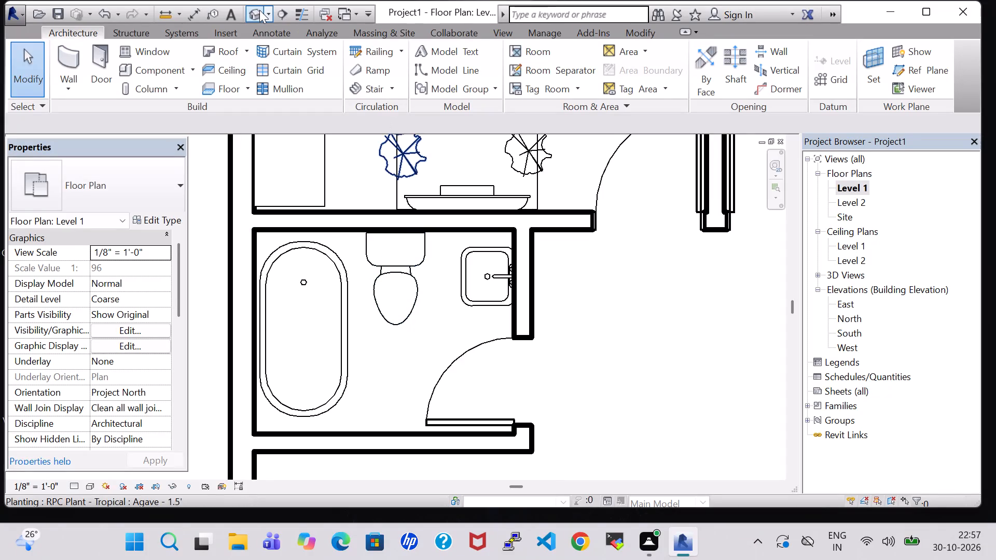
From the 3D view, load the Floor Drain - Round family from the library's Plumbing, MEP, Fixtures, Drains folder.
{"action": "left_click", "coordinate": [259, 10]}
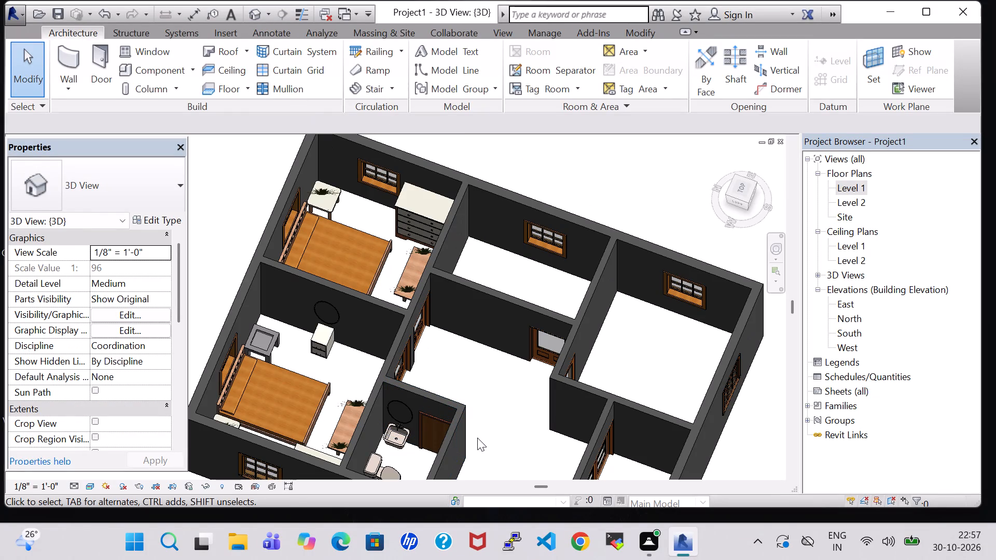
{"action": "middle_click_drag", "start_coordinate": [478, 396], "coordinate": [473, 454]}
{"action": "middle_click_drag", "start_coordinate": [473, 454], "coordinate": [478, 404]}
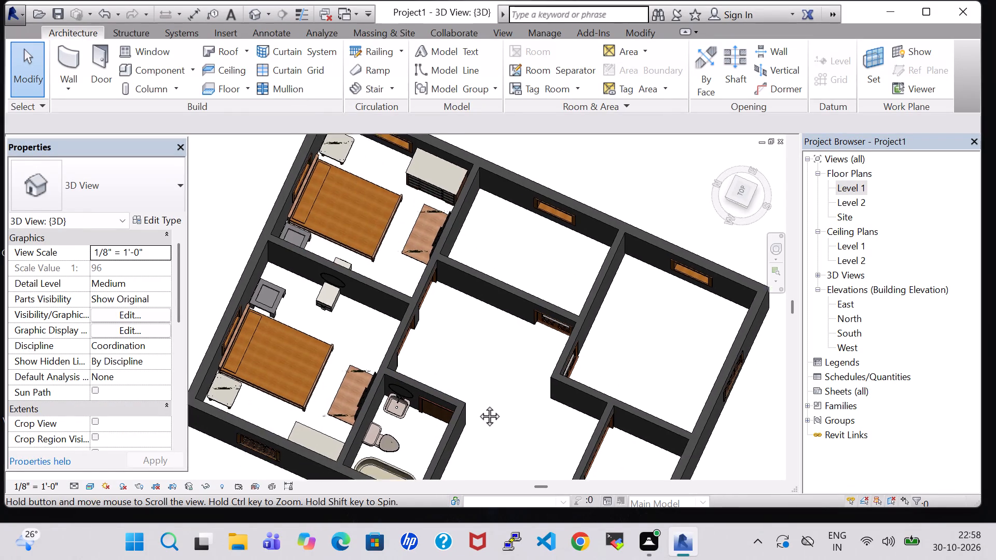
{"action": "middle_click_drag", "start_coordinate": [478, 404], "coordinate": [499, 332]}
{"action": "left_click", "coordinate": [155, 67]}
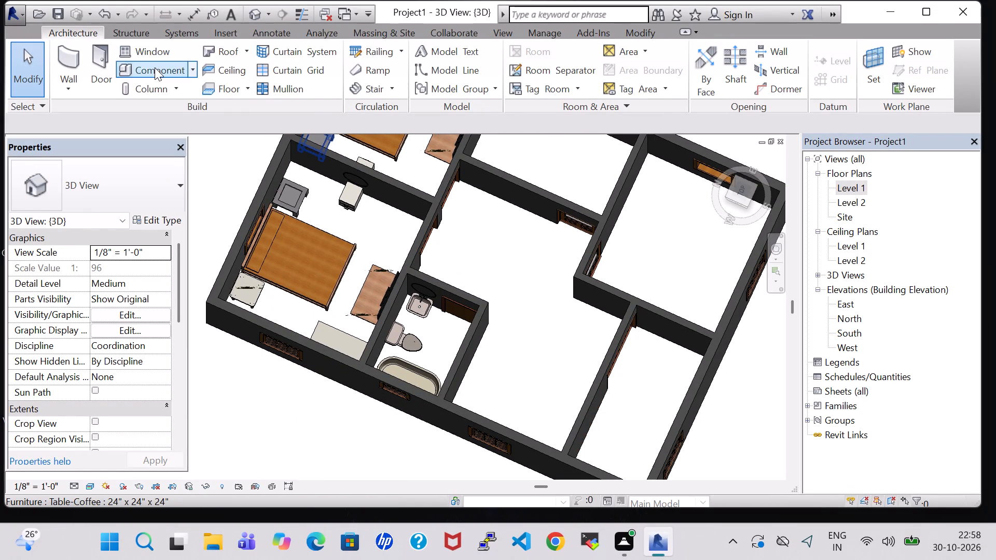
{"action": "left_click", "coordinate": [639, 63]}
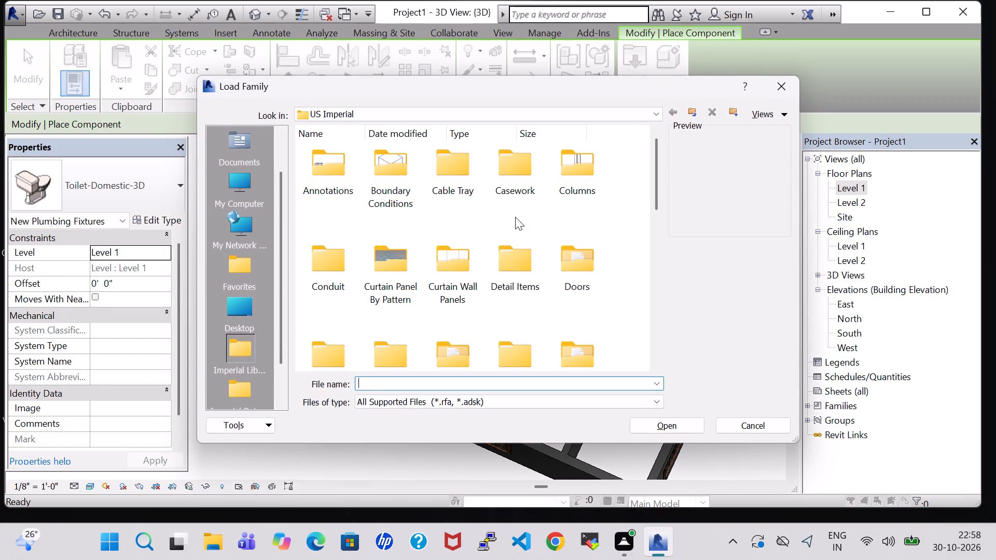
{"action": "left_click", "coordinate": [569, 355]}
{"action": "key", "text": "p"}
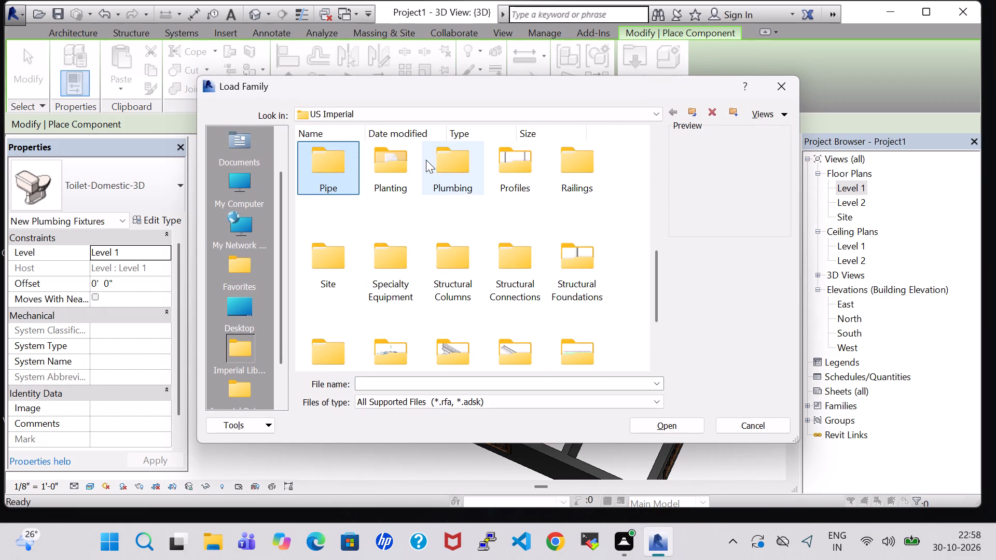
{"action": "double_click", "coordinate": [444, 170]}
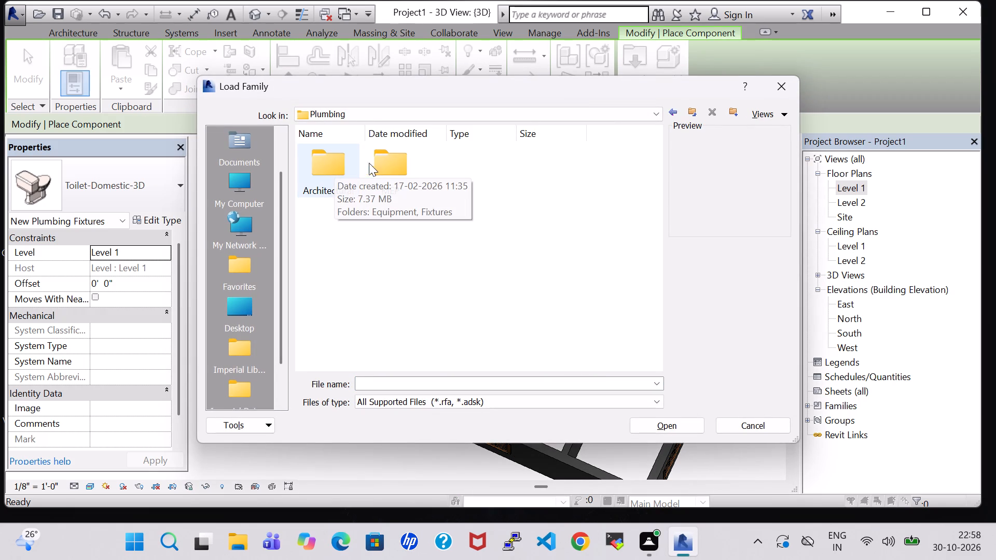
{"action": "double_click", "coordinate": [380, 171]}
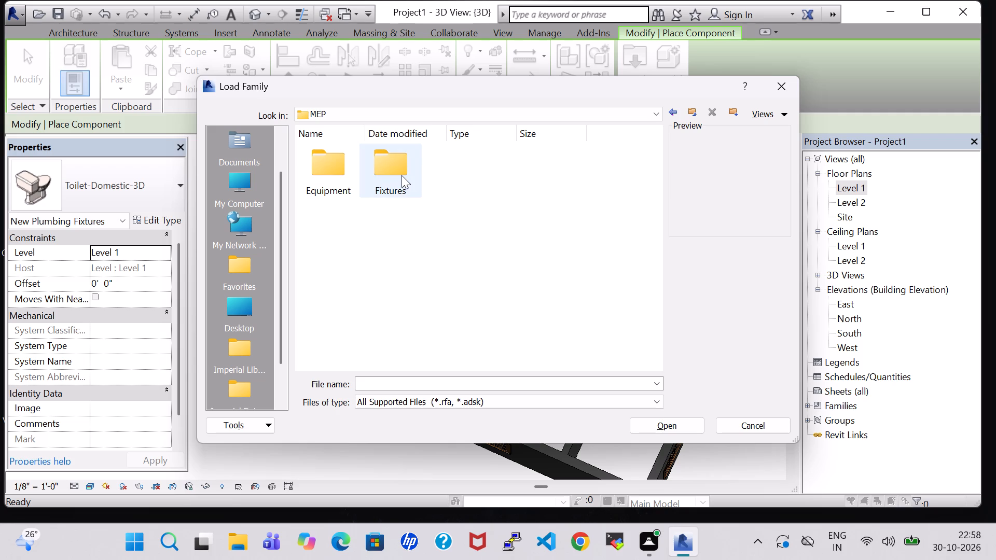
{"action": "double_click", "coordinate": [402, 175]}
{"action": "double_click", "coordinate": [512, 166]}
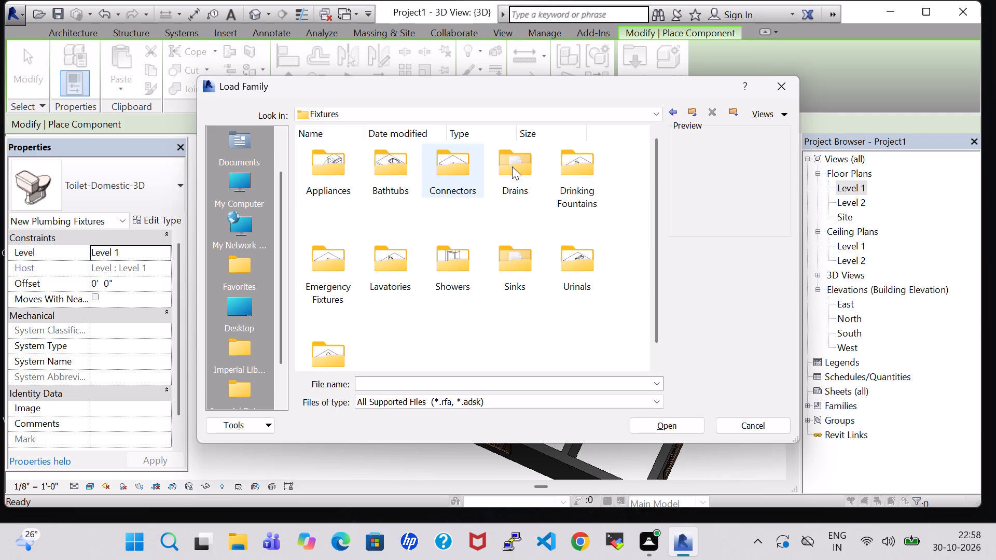
{"action": "left_click", "coordinate": [388, 187]}
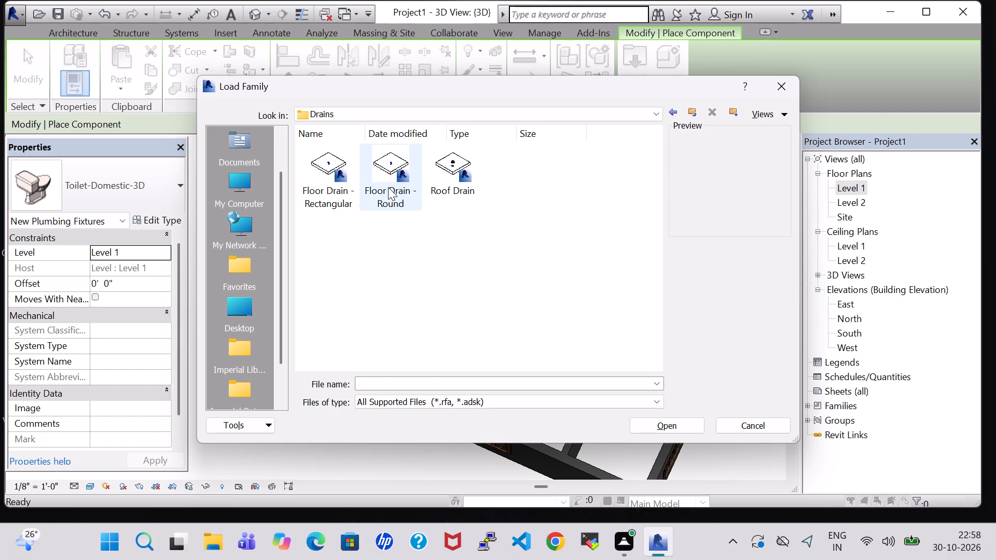
{"action": "left_click", "coordinate": [643, 422]}
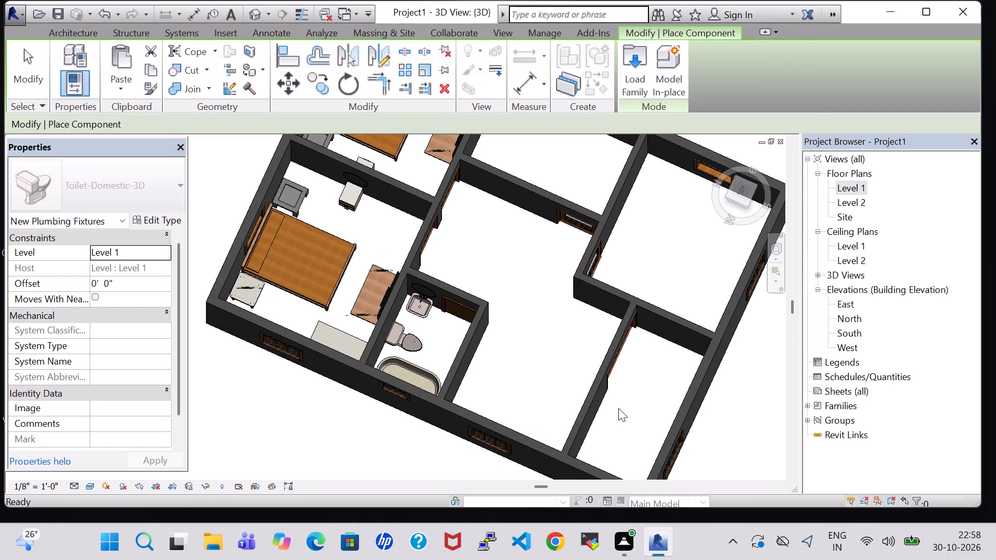
Place a 5" Strainer - 2" Drain round floor drain on the Level 1 work plane, beside the bathtub near the bathroom's south wall.
{"action": "left_click", "coordinate": [769, 86]}
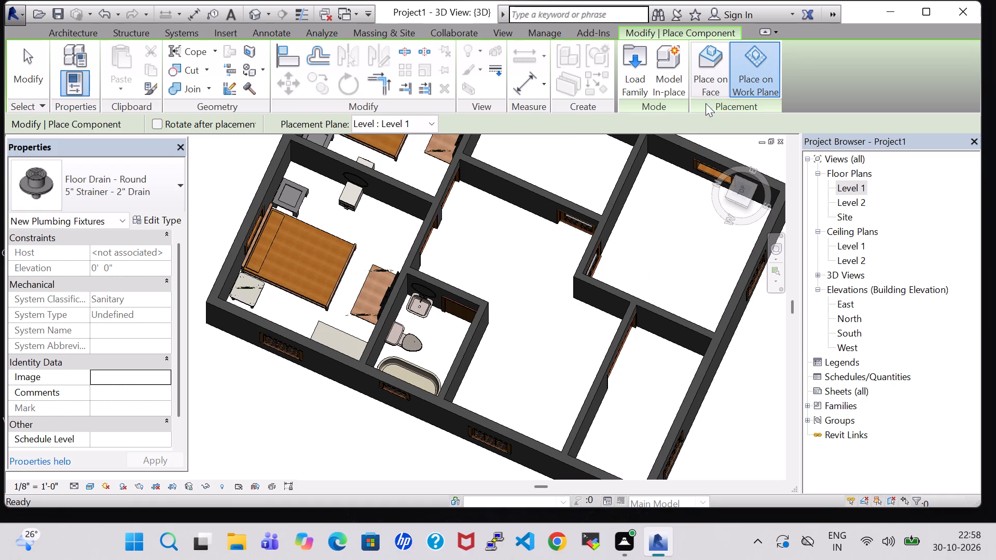
{"action": "scroll", "coordinate": [425, 347], "scroll_direction": "up", "scroll_amount": 6}
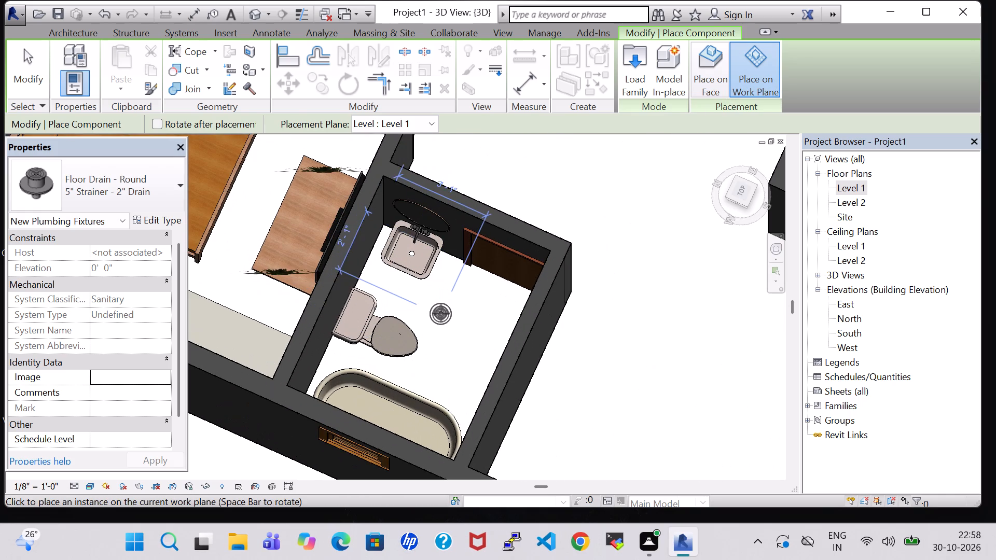
{"action": "middle_click_drag", "start_coordinate": [441, 313], "coordinate": [440, 337]}
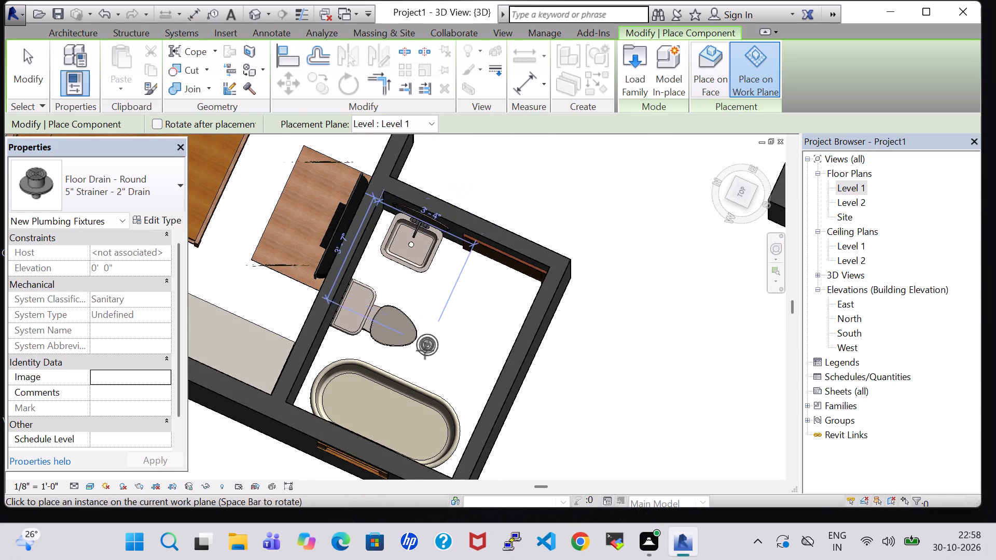
{"action": "left_click", "coordinate": [465, 386]}
{"action": "key", "text": "Escape"}
{"action": "key", "text": "Escape"}
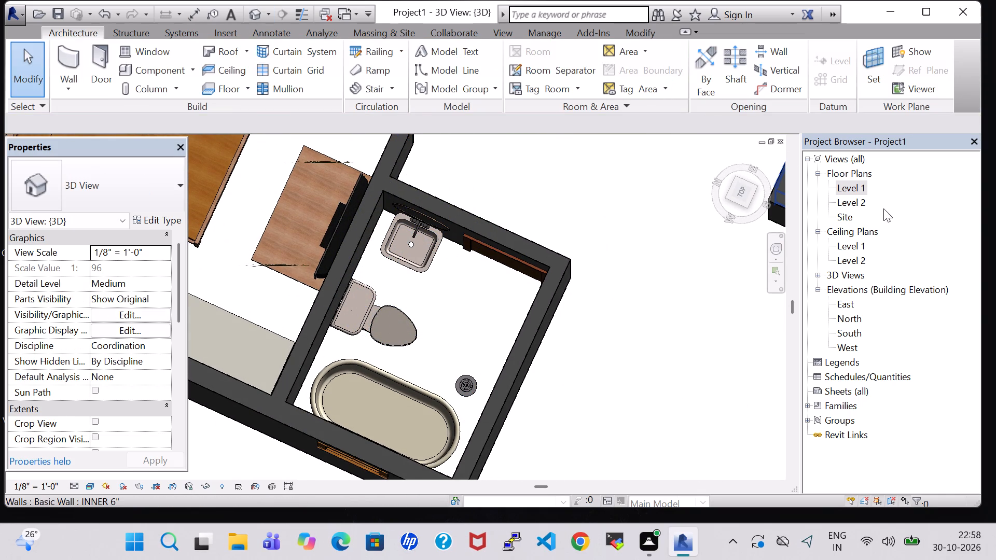
Return to the Level 1 floor plan and place a tagged room in the bathroom.
{"action": "double_click", "coordinate": [850, 187]}
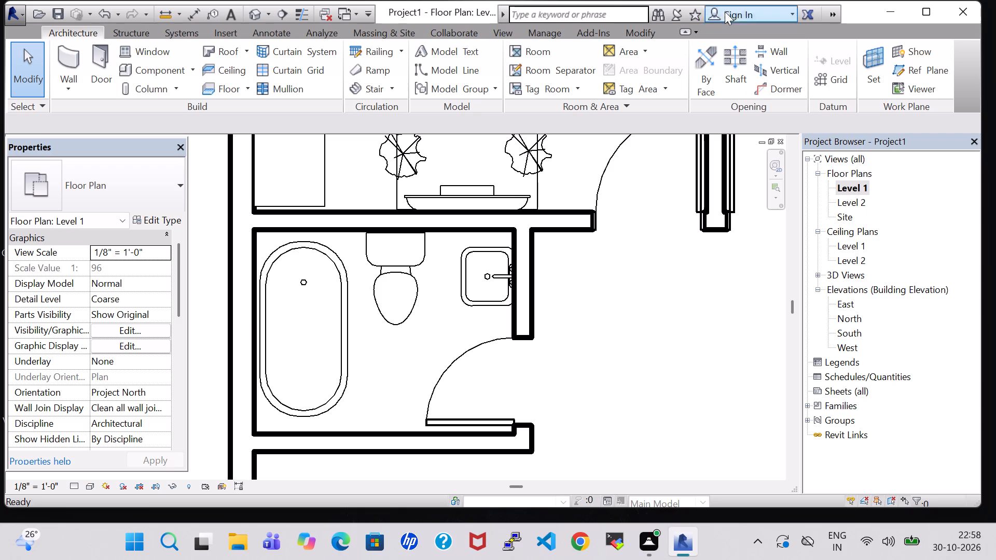
{"action": "left_click", "coordinate": [250, 8]}
{"action": "scroll", "coordinate": [596, 297], "scroll_direction": "down", "scroll_amount": 1}
{"action": "double_click", "coordinate": [851, 190]}
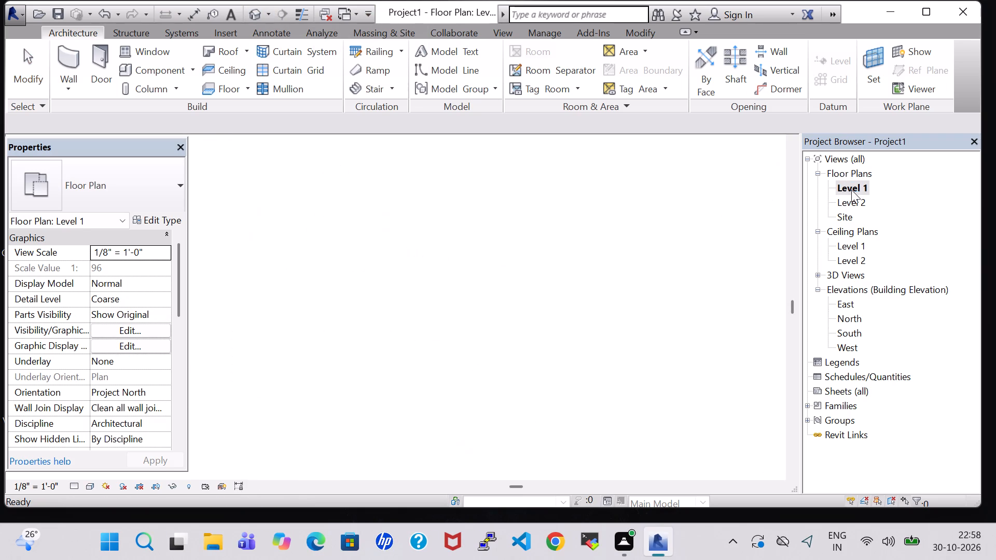
{"action": "scroll", "coordinate": [749, 209], "scroll_direction": "down", "scroll_amount": 9}
{"action": "middle_click_drag", "start_coordinate": [718, 226], "coordinate": [660, 262]}
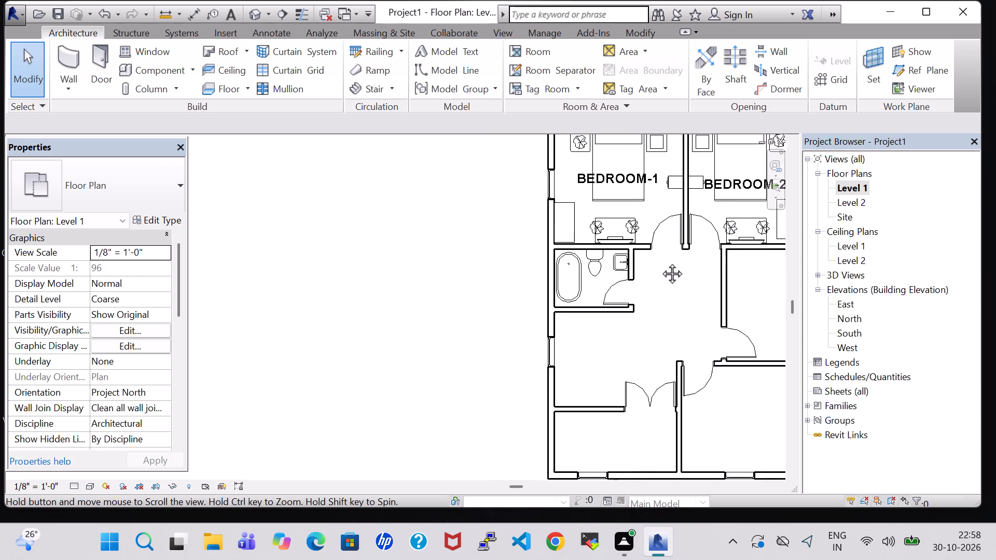
{"action": "middle_click_drag", "start_coordinate": [660, 262], "coordinate": [654, 267]}
{"action": "left_click", "coordinate": [539, 53]}
{"action": "left_click", "coordinate": [582, 296]}
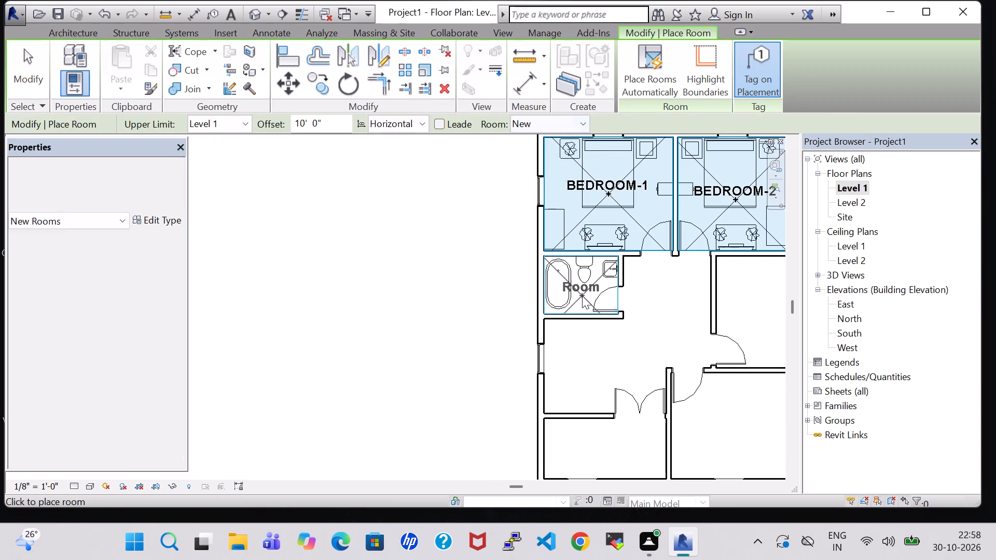
{"action": "key", "text": "Escape"}
Rename the bathroom's room tag as TOILET.
{"action": "left_click", "coordinate": [582, 283]}
{"action": "left_click", "coordinate": [582, 283]}
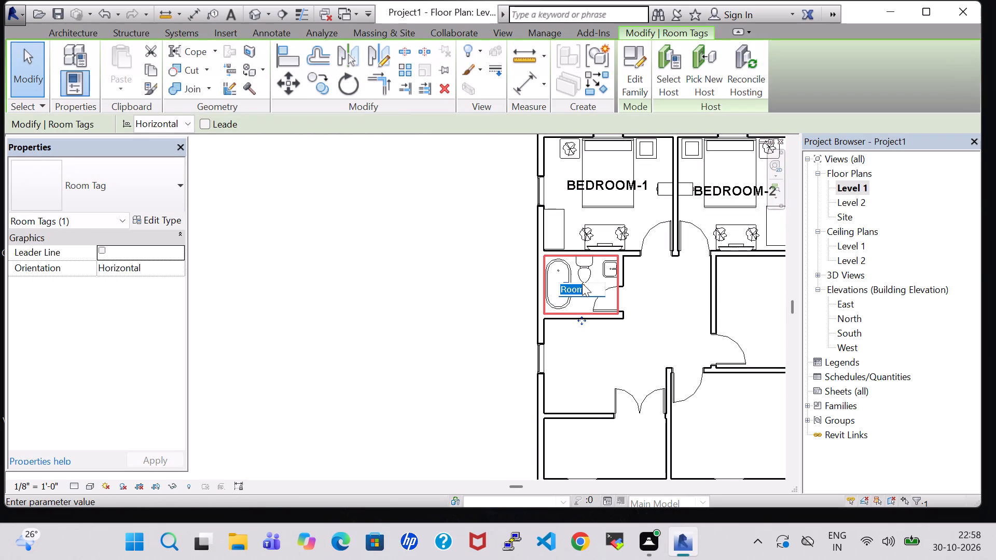
{"action": "key", "text": "BackSpace"}
{"action": "type", "text": "TOILET"}
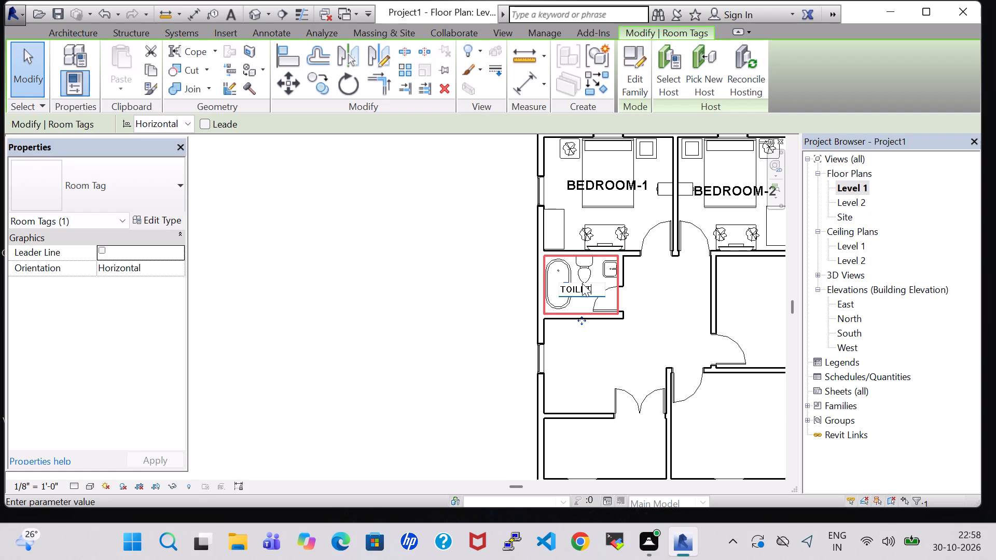
{"action": "key", "text": "Return"}
{"action": "left_click", "coordinate": [667, 319]}
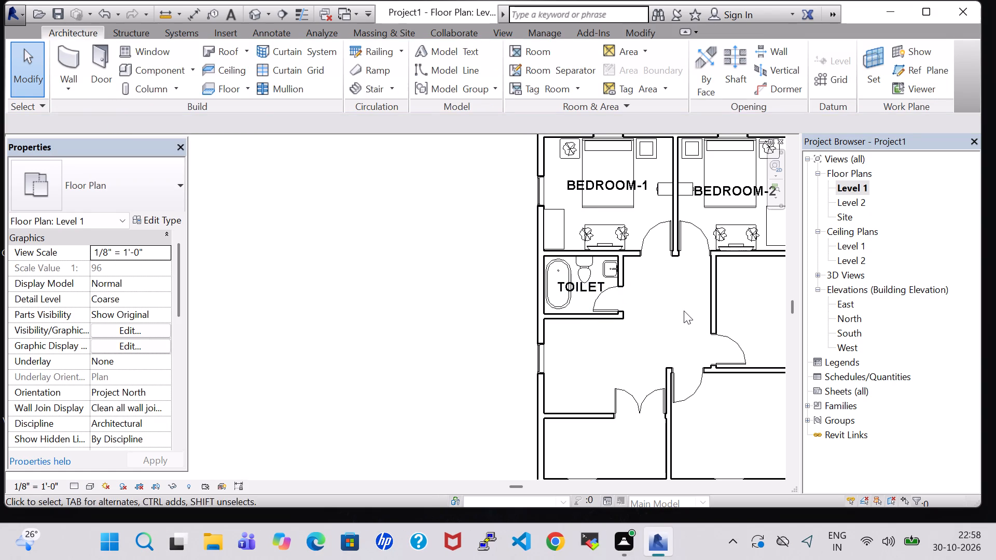
Load the Work Station Cubicle family from the library's Furniture System folder.
{"action": "middle_click_drag", "start_coordinate": [684, 311], "coordinate": [546, 332]}
{"action": "scroll", "coordinate": [546, 332], "scroll_direction": "down", "scroll_amount": 2}
{"action": "middle_click_drag", "start_coordinate": [546, 332], "coordinate": [530, 318]}
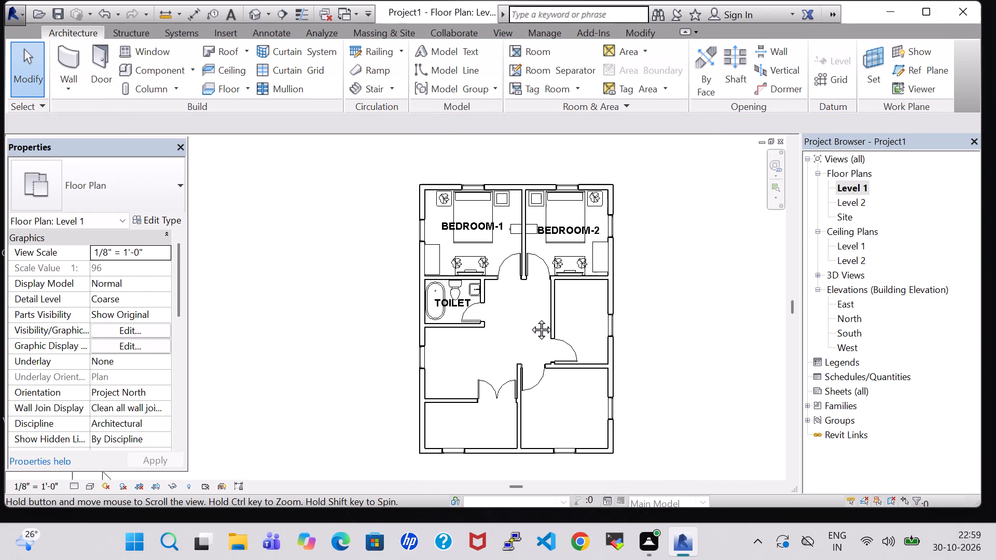
{"action": "middle_click_drag", "start_coordinate": [530, 318], "coordinate": [518, 288]}
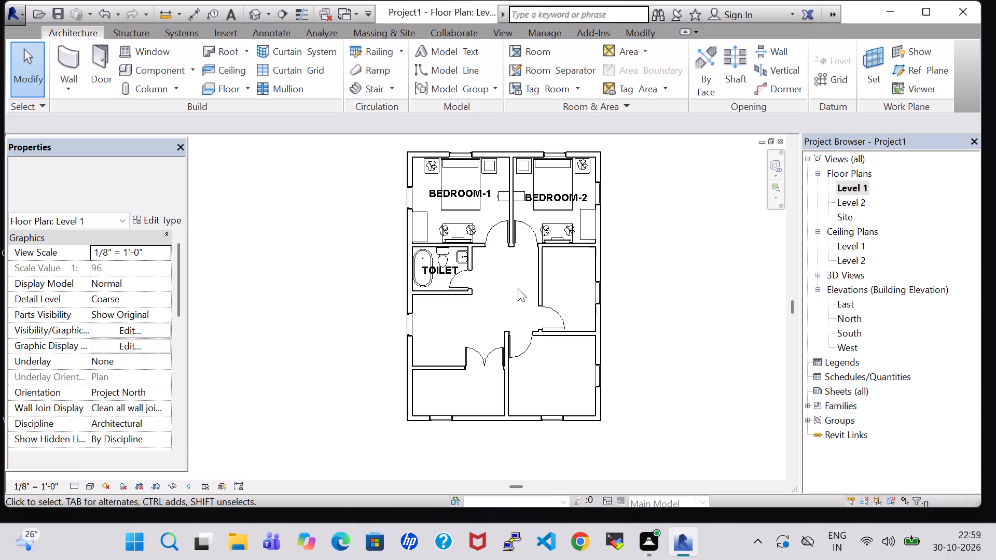
{"action": "scroll", "coordinate": [518, 288], "scroll_direction": "up", "scroll_amount": 2}
{"action": "middle_click_drag", "start_coordinate": [518, 288], "coordinate": [527, 333]}
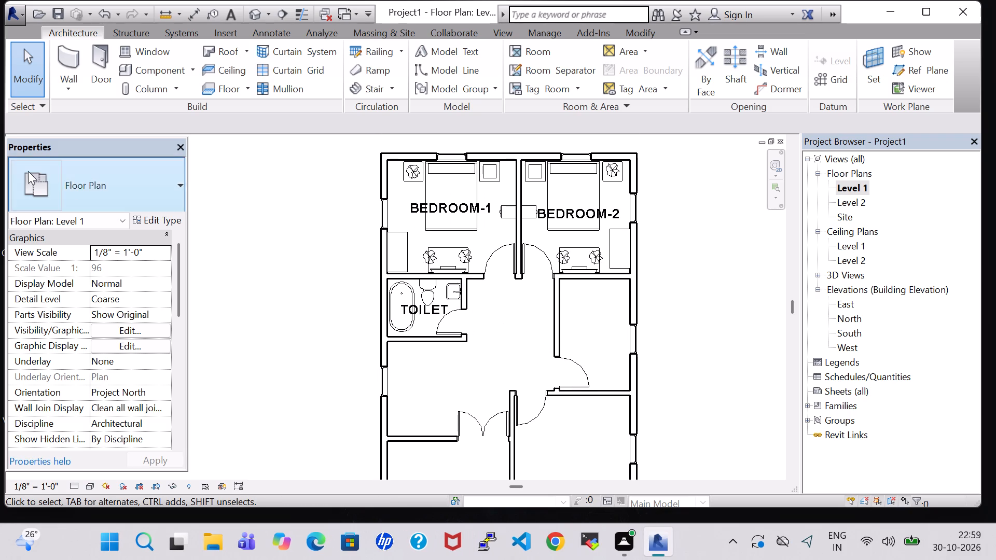
{"action": "left_click", "coordinate": [154, 70]}
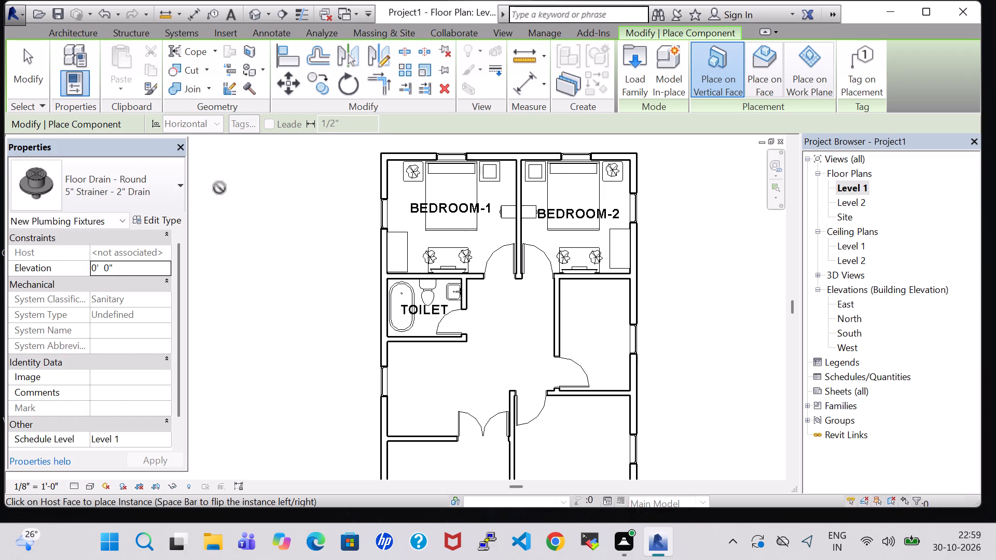
{"action": "left_click", "coordinate": [638, 68]}
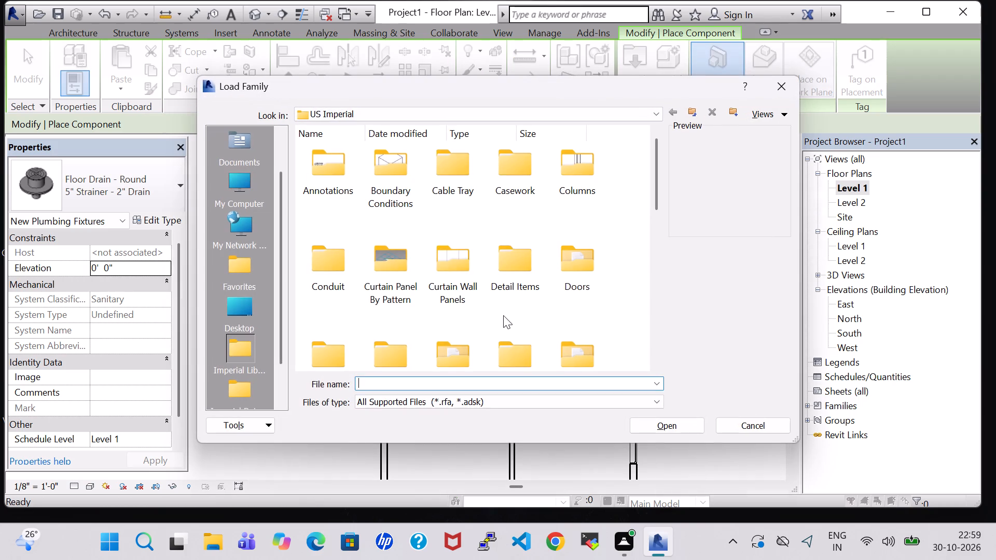
{"action": "left_click", "coordinate": [452, 249]}
{"action": "key", "text": "f"}
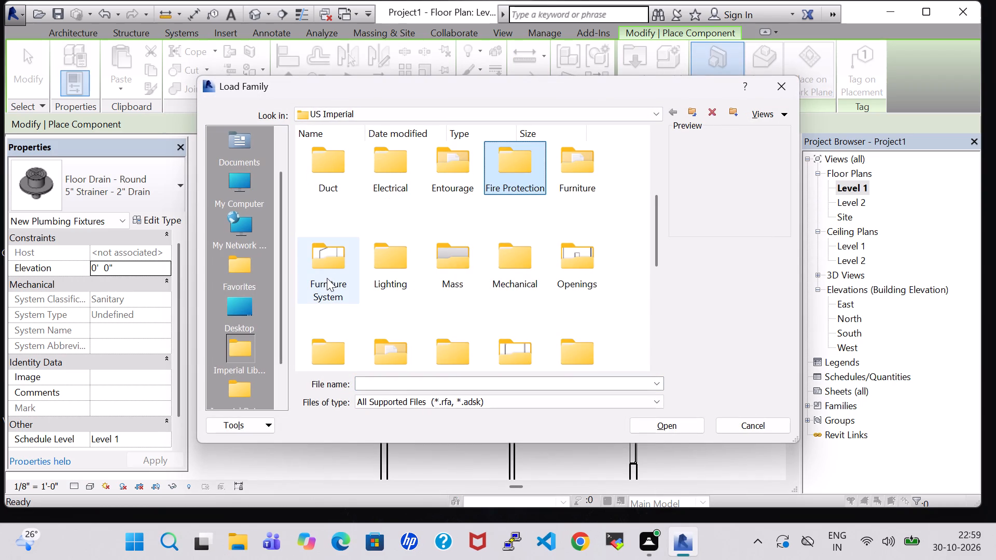
{"action": "double_click", "coordinate": [327, 278]}
{"action": "left_click", "coordinate": [568, 184]}
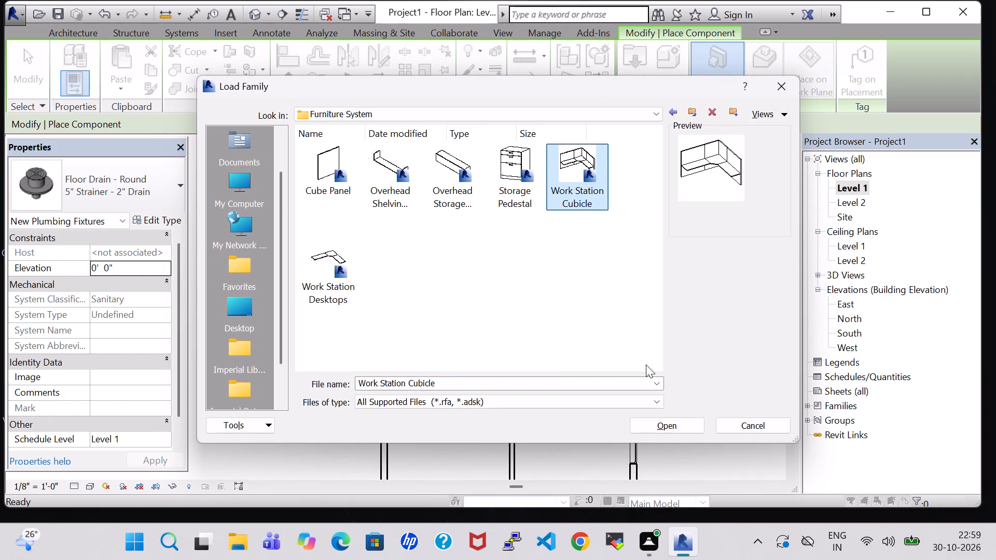
{"action": "left_click", "coordinate": [682, 419]}
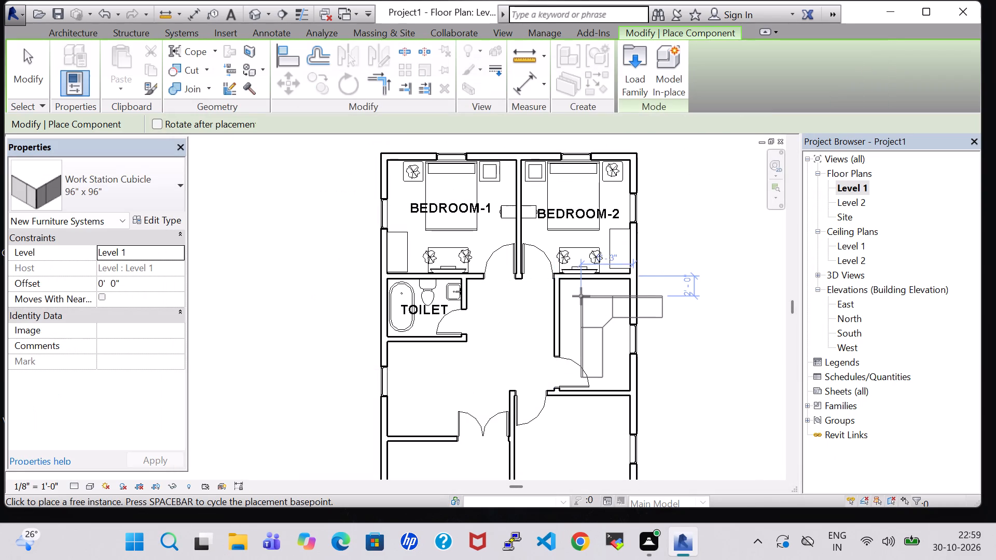
Place the 96" x 96" work station cubicle, rotated to fit the northeast corner of the room south of BEDROOM-2.
{"action": "key", "text": "space"}
{"action": "key", "text": "space"}
{"action": "key", "text": "space"}
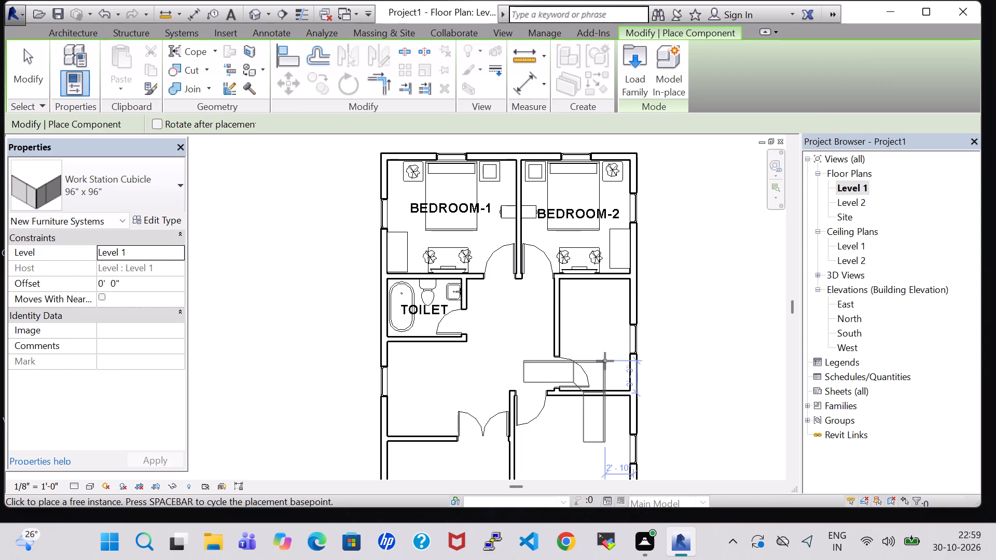
{"action": "left_click", "coordinate": [629, 282]}
{"action": "key", "text": "Escape"}
{"action": "key", "text": "Escape"}
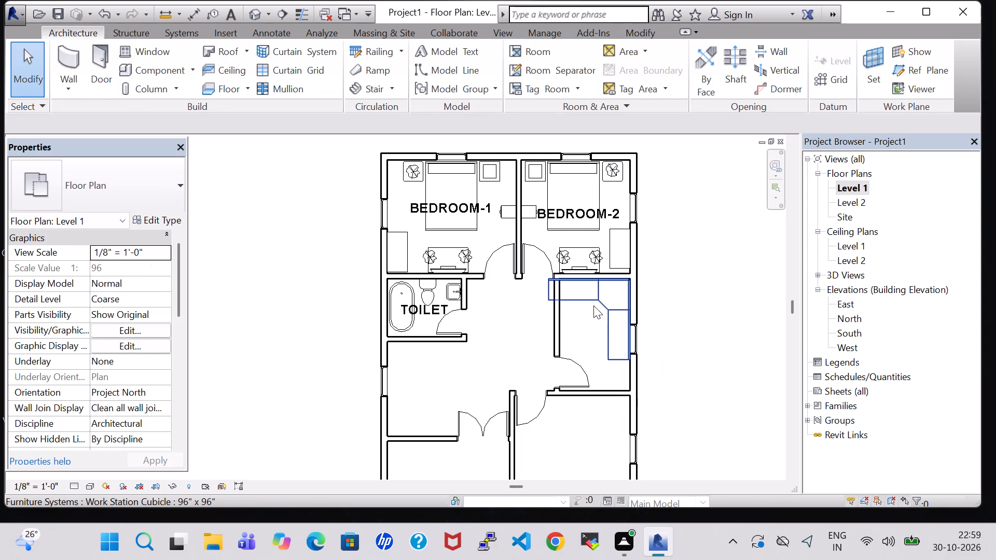
In the work station cubicle's type properties, set Panel Height to 2' 8" and Desktop1 and Desktop2 Width to 2' 4".
{"action": "left_click", "coordinate": [596, 292]}
{"action": "left_click", "coordinate": [156, 223]}
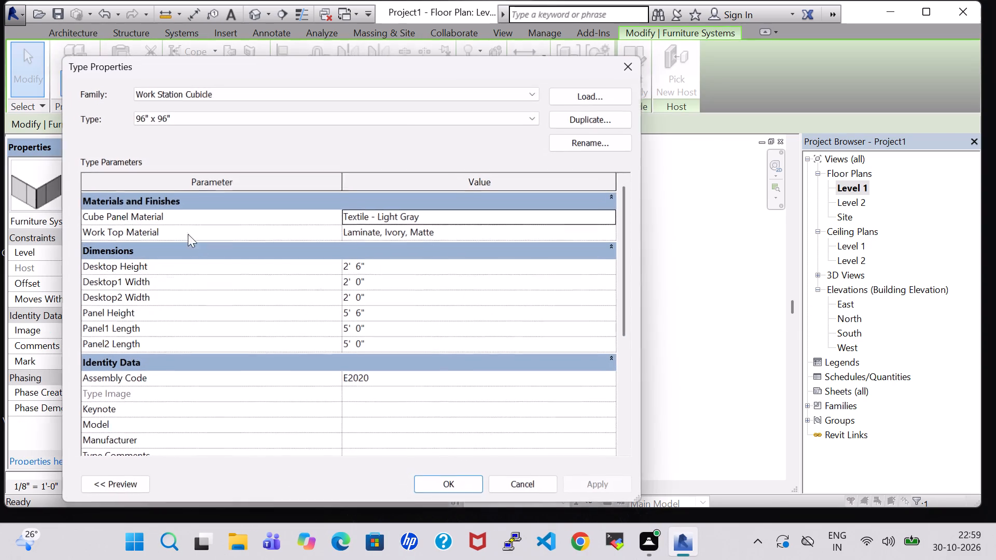
{"action": "left_click", "coordinate": [350, 311]}
{"action": "key", "text": "BackSpace"}
{"action": "key", "text": "2"}
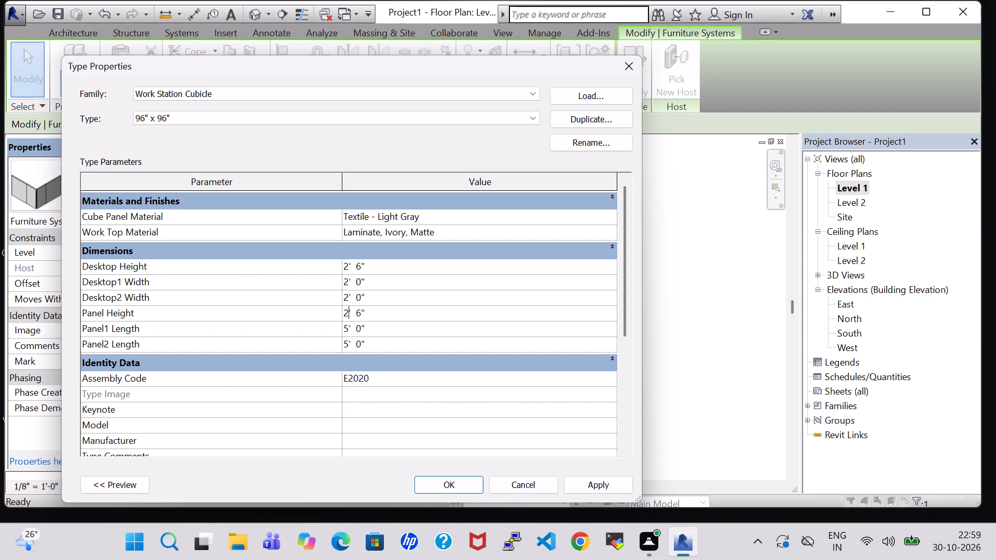
{"action": "left_click", "coordinate": [361, 314]}
{"action": "key", "text": "BackSpace"}
{"action": "key", "text": "8"}
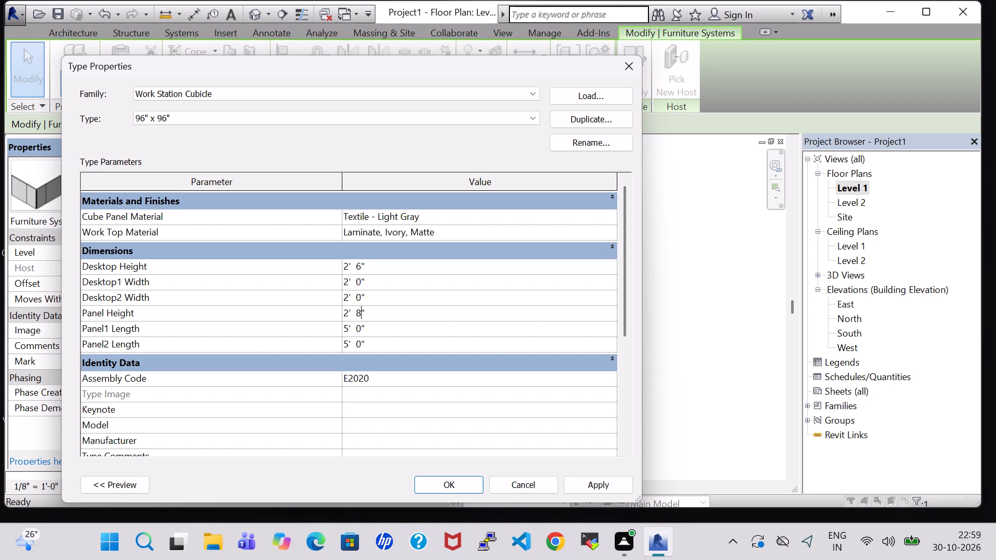
{"action": "left_click", "coordinate": [362, 282]}
{"action": "key", "text": "BackSpace"}
{"action": "key", "text": "4"}
{"action": "left_click", "coordinate": [362, 301]}
{"action": "key", "text": "BackSpace"}
{"action": "key", "text": "4"}
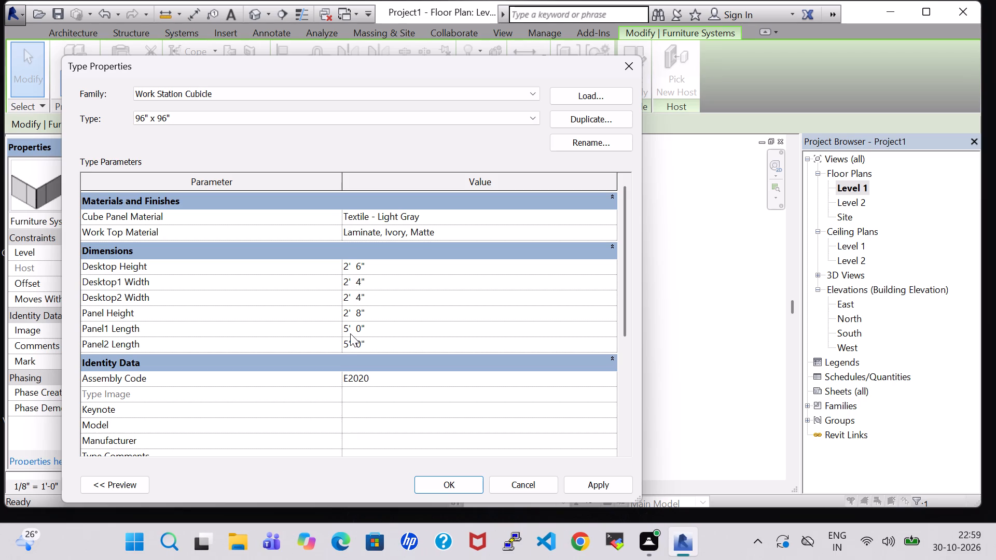
Set the cubicle type's Panel1 Length to 4' 0" and Panel2 Length to 3' 0", and apply the type changes.
{"action": "left_click", "coordinate": [348, 330]}
{"action": "left_click", "coordinate": [348, 330]}
{"action": "key", "text": "BackSpace"}
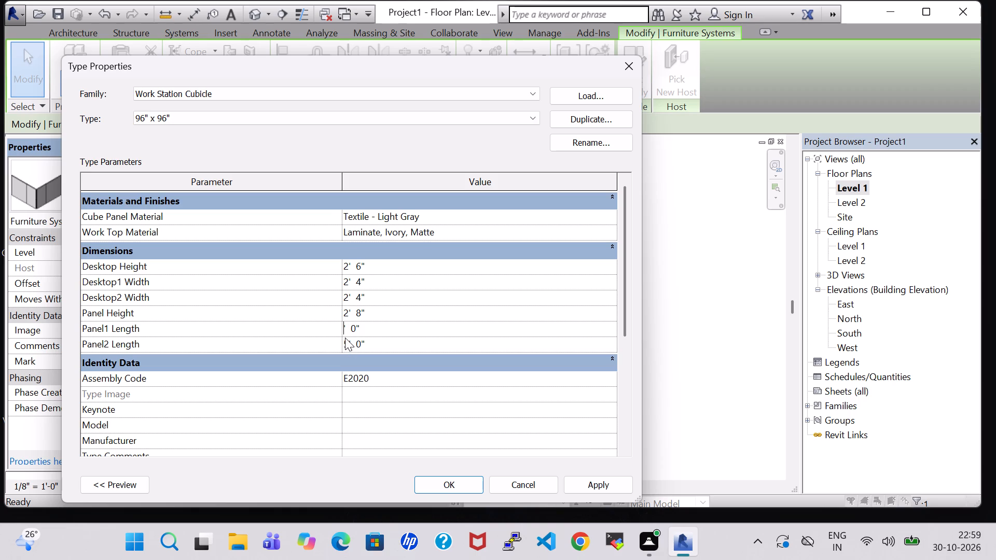
{"action": "key", "text": "4"}
{"action": "left_click", "coordinate": [350, 343]}
{"action": "key", "text": "BackSpace"}
{"action": "key", "text": "3"}
{"action": "left_click", "coordinate": [446, 484]}
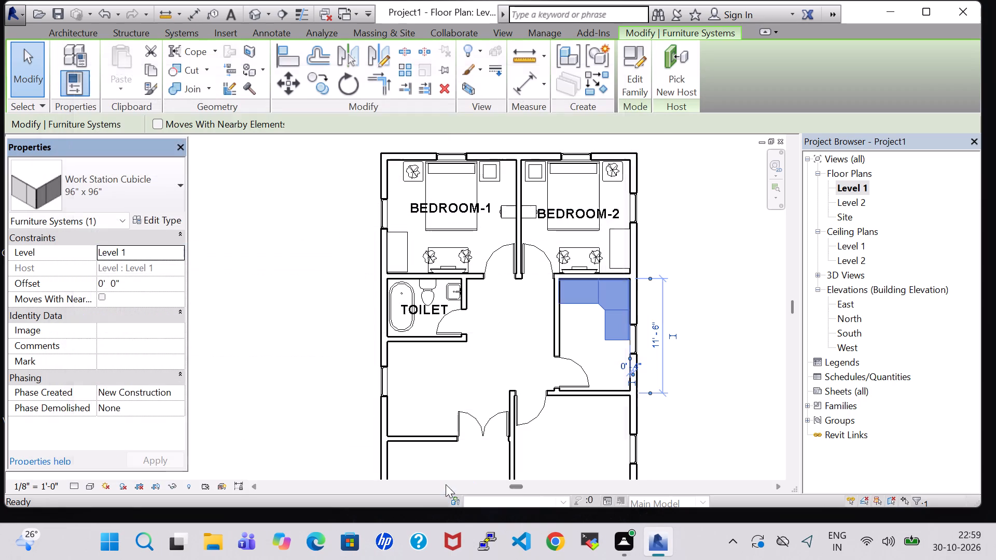
{"action": "left_click", "coordinate": [714, 306]}
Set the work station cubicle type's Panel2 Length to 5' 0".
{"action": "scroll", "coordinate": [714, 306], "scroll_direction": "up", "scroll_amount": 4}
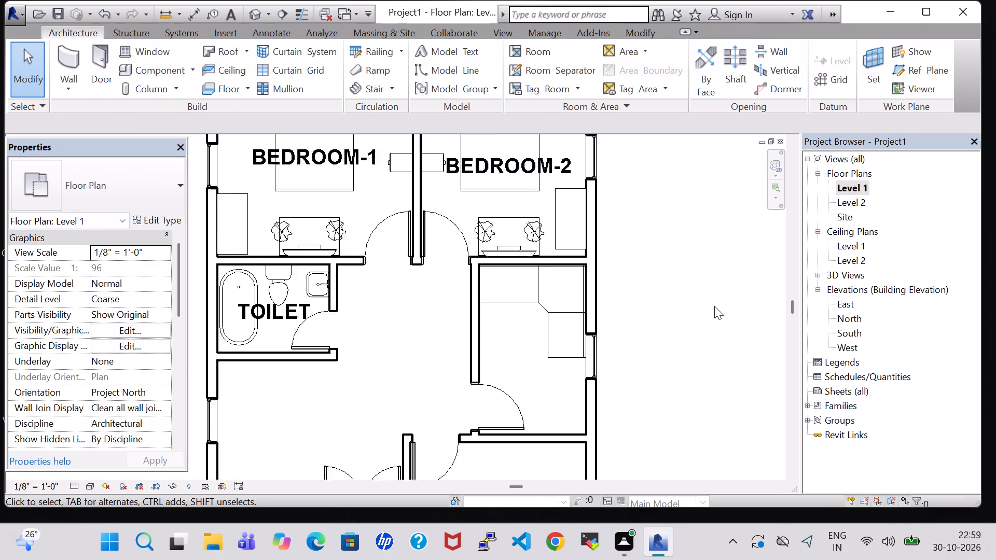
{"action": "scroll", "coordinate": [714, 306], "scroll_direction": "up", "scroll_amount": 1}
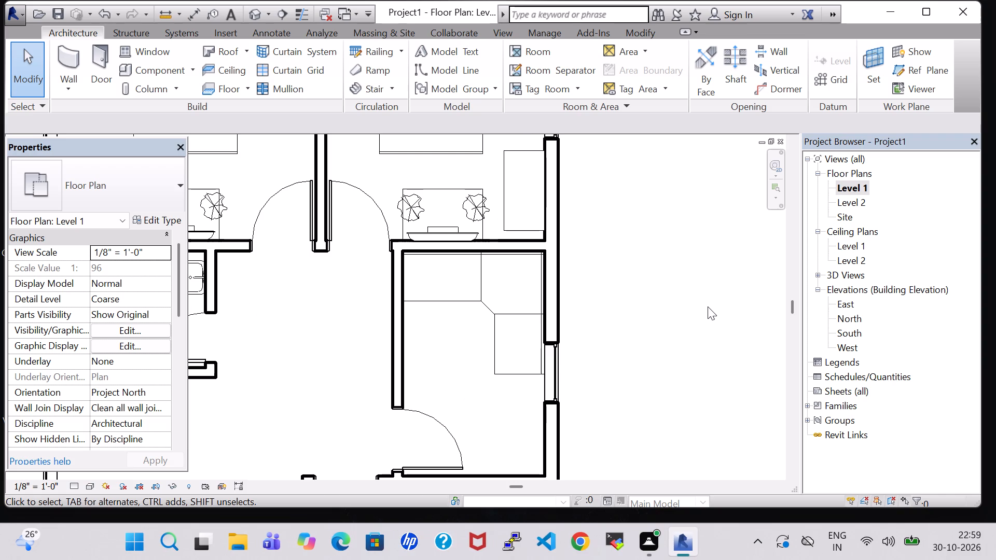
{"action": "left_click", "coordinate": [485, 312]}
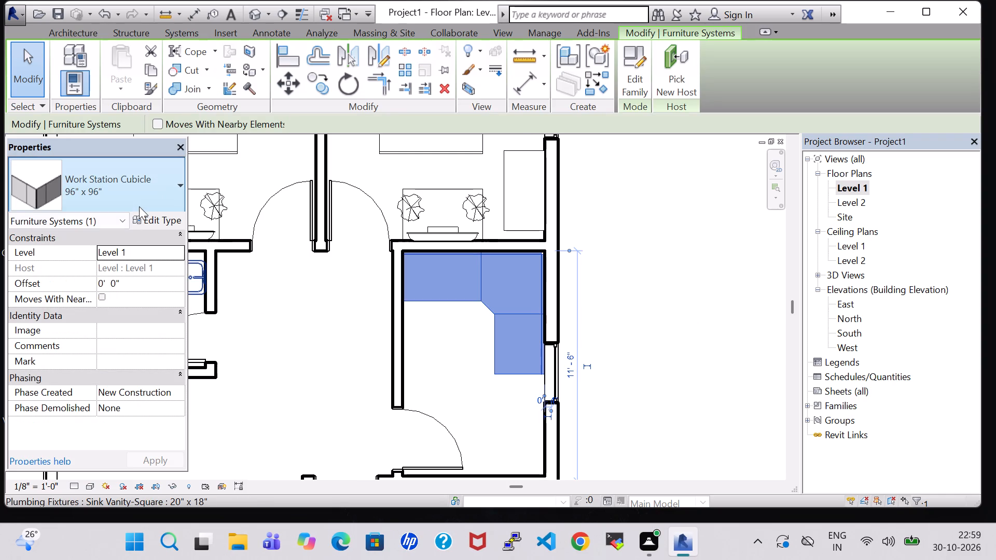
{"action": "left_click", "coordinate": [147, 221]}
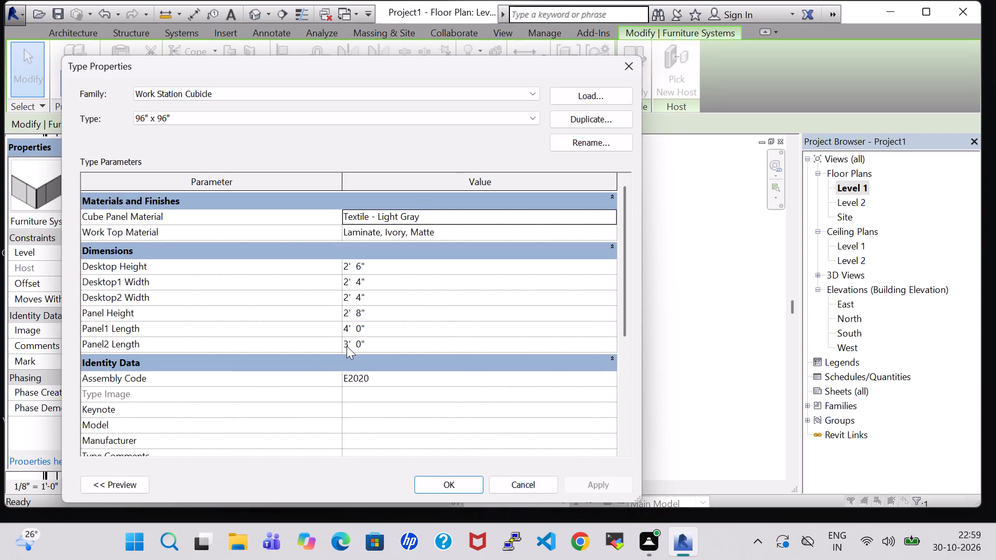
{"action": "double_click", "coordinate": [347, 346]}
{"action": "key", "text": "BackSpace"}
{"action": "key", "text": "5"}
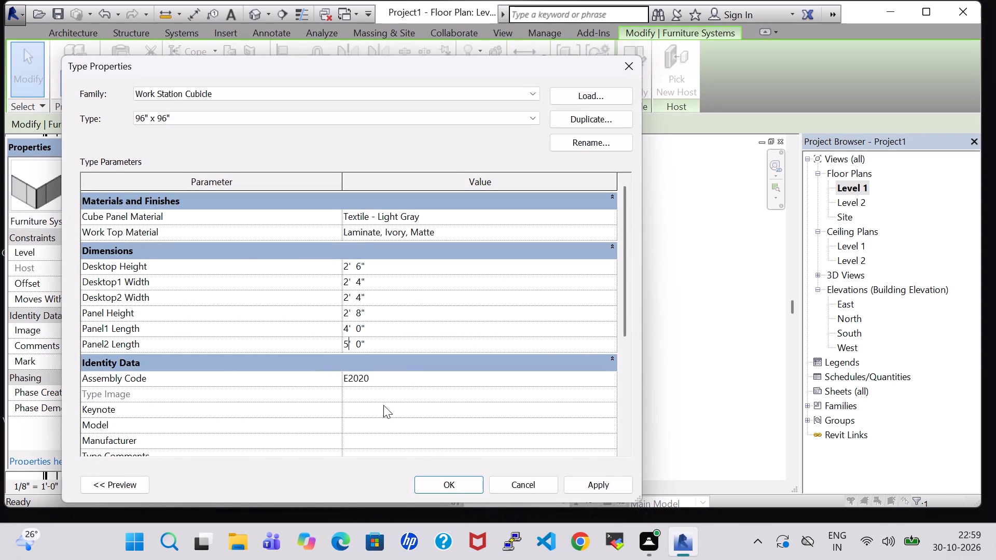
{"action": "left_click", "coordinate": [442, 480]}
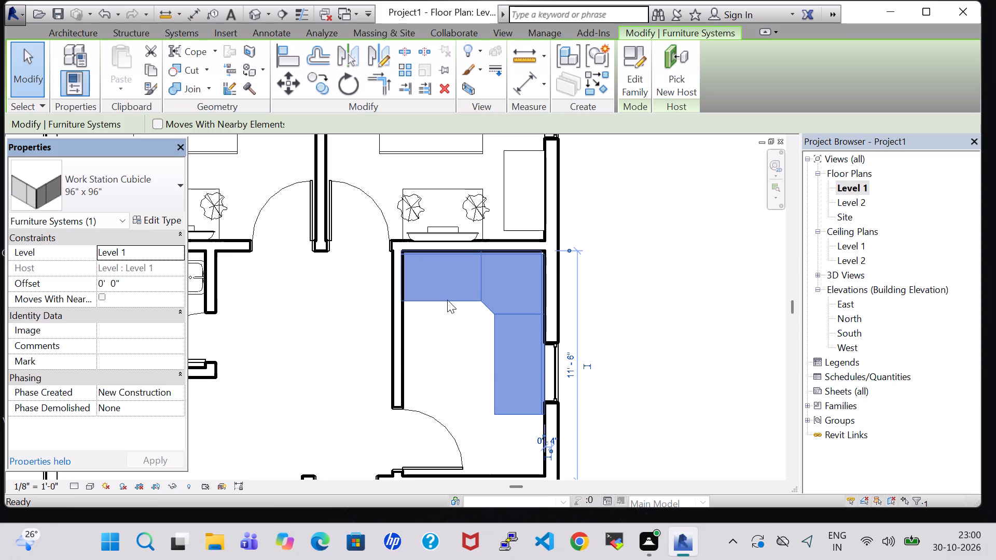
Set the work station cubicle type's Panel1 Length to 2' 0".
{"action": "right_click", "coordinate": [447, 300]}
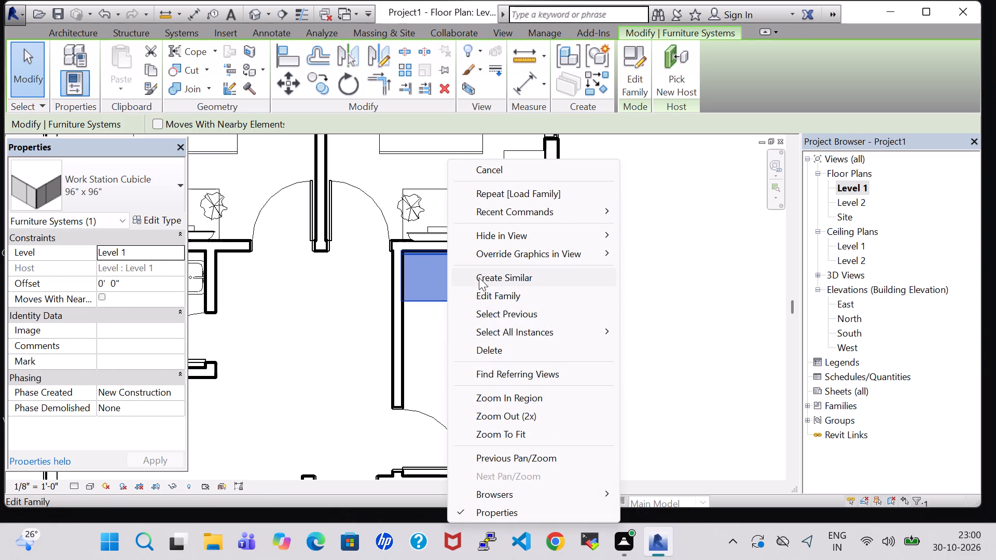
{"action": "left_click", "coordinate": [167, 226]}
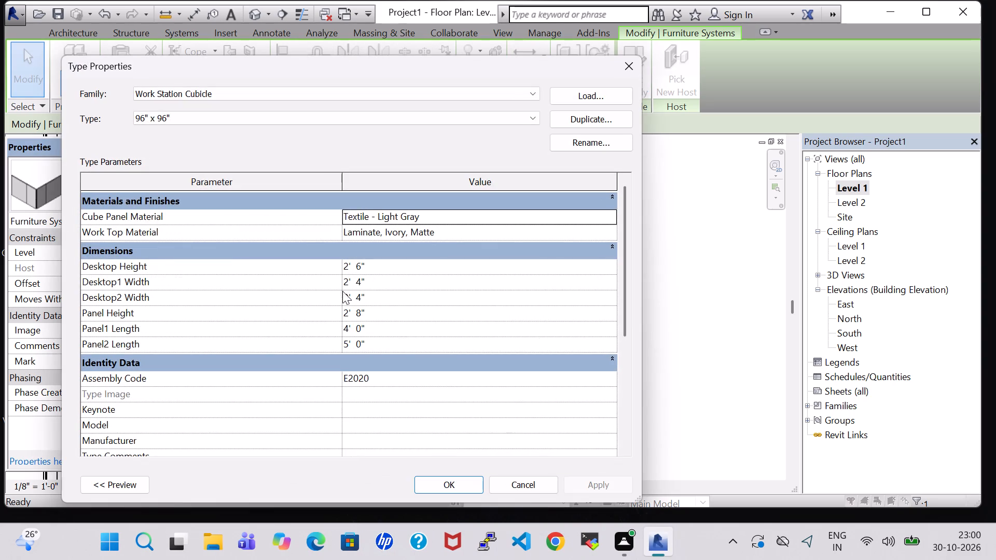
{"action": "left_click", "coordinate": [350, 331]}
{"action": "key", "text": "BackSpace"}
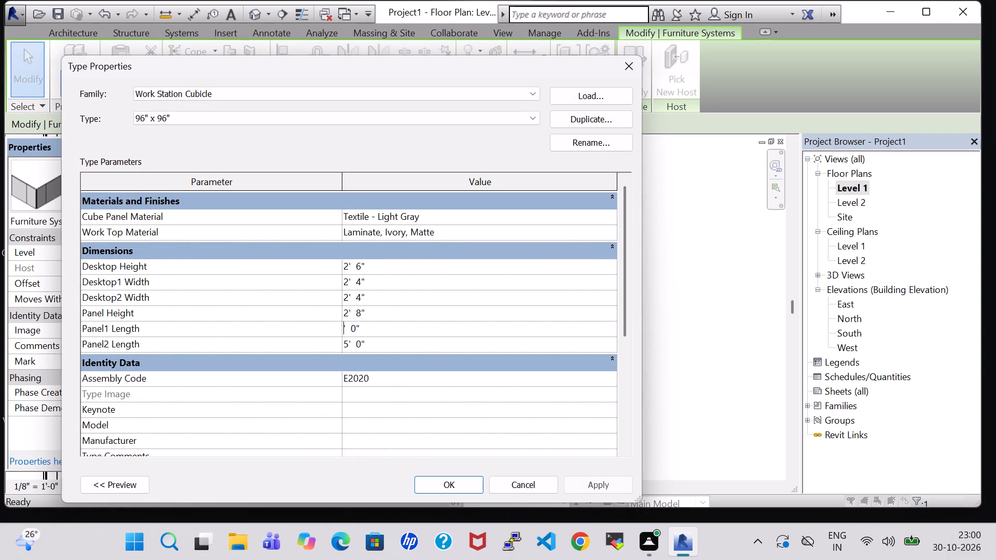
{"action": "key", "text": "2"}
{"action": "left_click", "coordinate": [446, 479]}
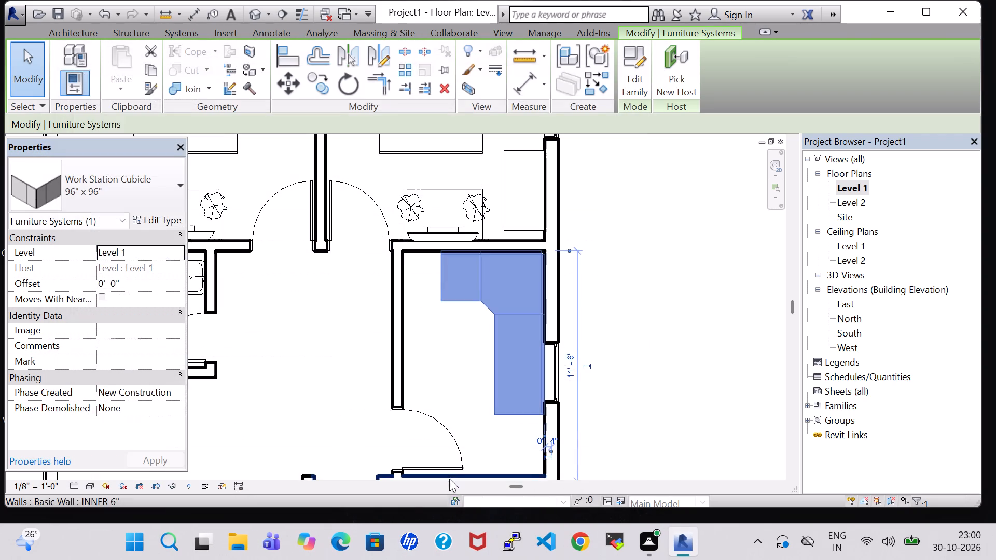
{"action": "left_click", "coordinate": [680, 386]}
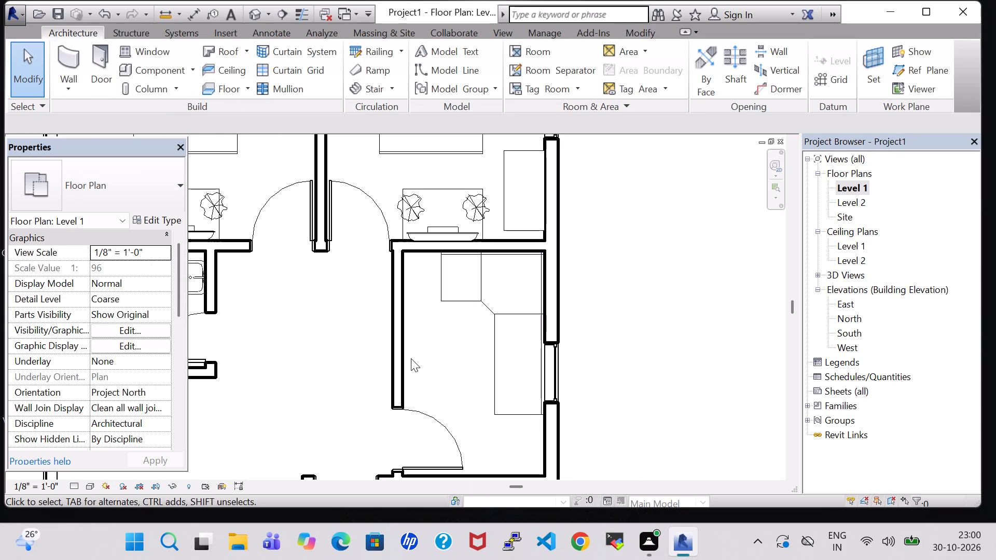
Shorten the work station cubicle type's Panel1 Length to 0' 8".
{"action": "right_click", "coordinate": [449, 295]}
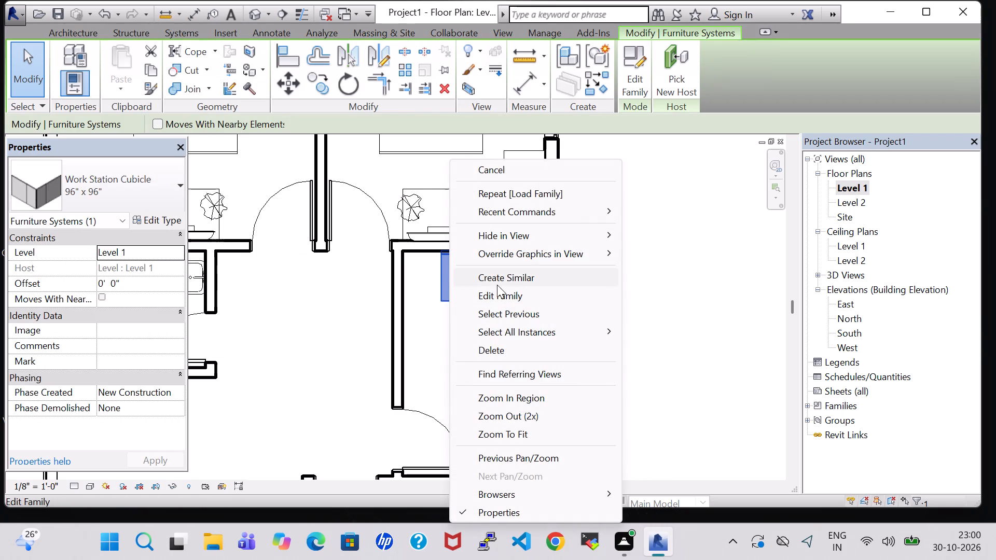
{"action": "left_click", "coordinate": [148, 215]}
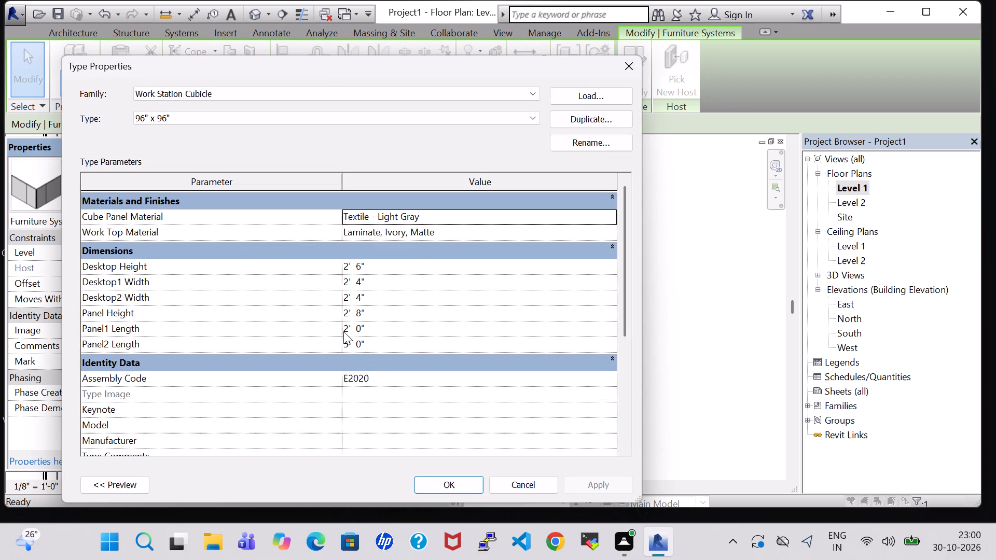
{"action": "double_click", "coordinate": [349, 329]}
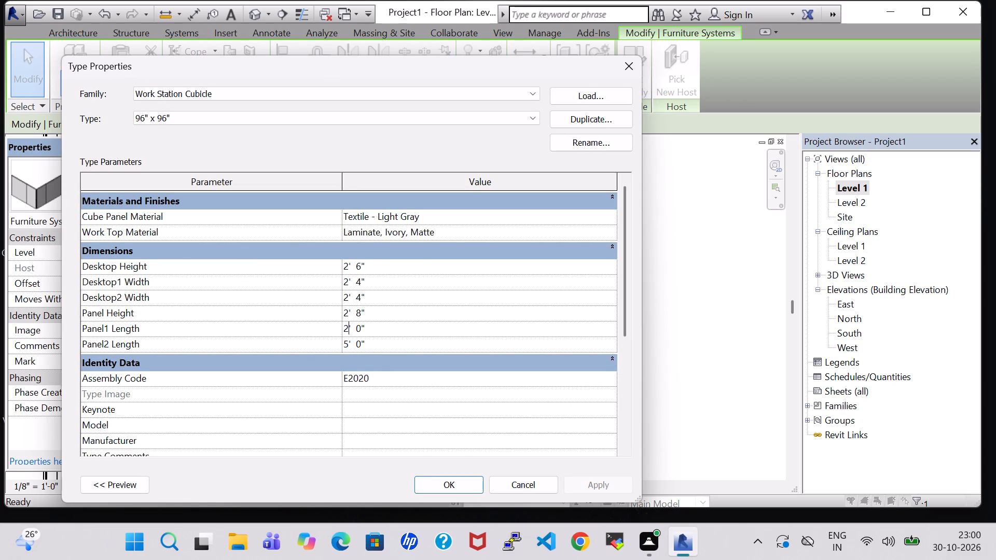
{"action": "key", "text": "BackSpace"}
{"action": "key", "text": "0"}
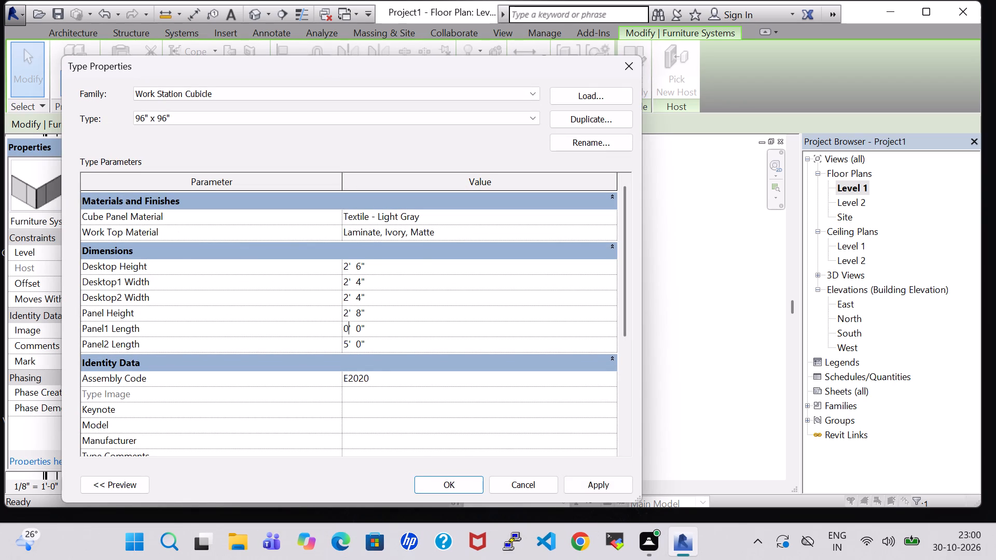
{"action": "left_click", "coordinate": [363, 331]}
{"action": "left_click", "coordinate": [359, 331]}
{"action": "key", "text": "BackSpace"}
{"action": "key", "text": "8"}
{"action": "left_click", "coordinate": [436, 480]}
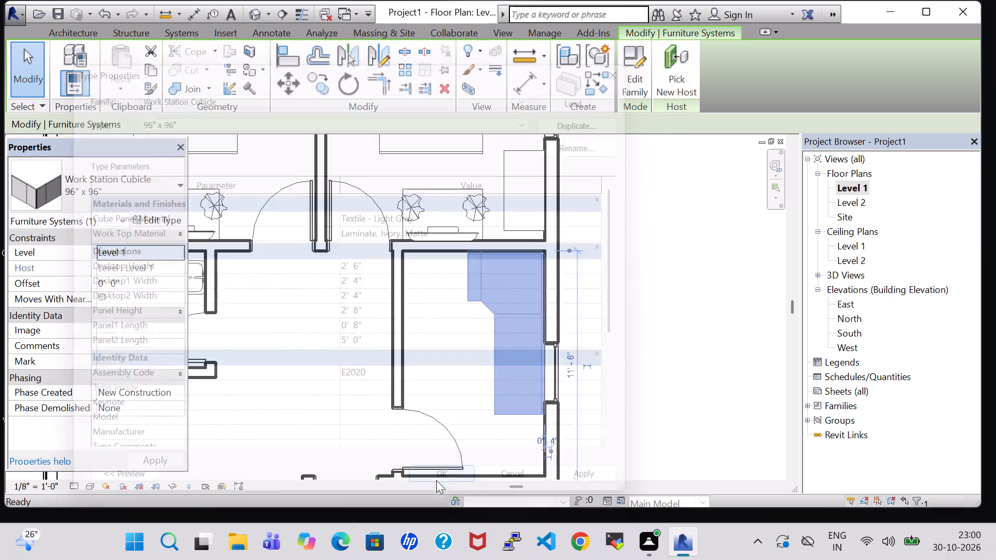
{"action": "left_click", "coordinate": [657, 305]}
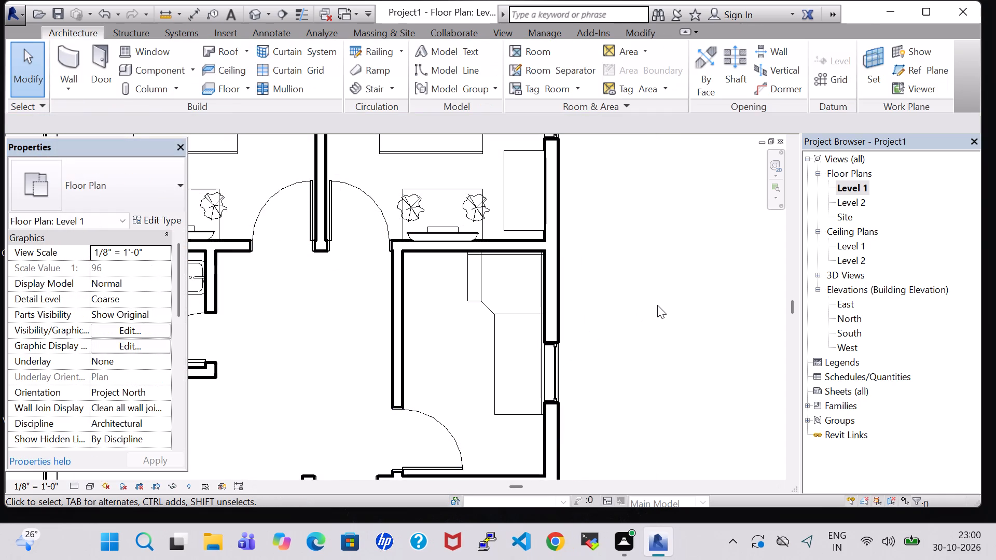
Set the work station cubicle type's Panel1 Length to 0' 1" and Panel2 Length to 6' 0".
{"action": "left_click", "coordinate": [478, 298]}
{"action": "right_click", "coordinate": [478, 298]}
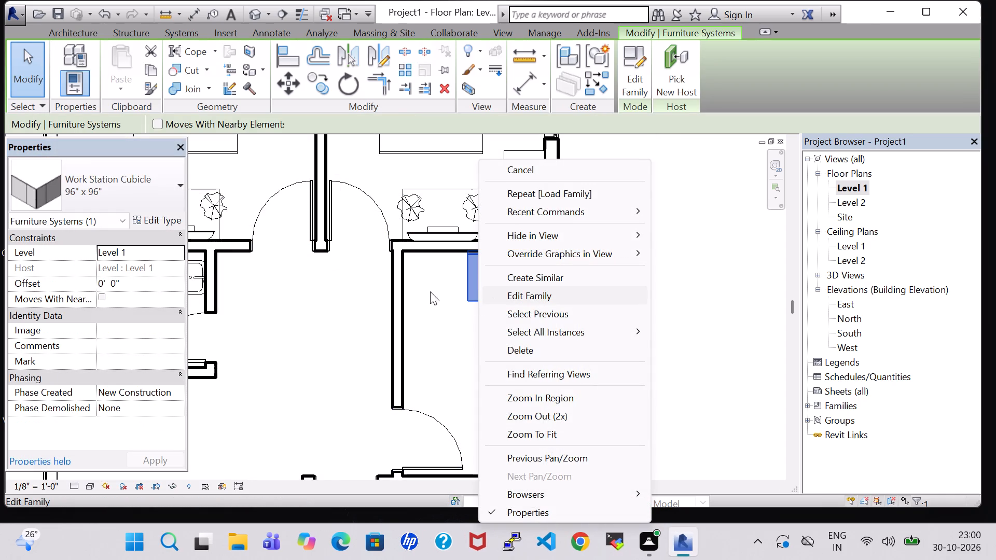
{"action": "left_click", "coordinate": [149, 215]}
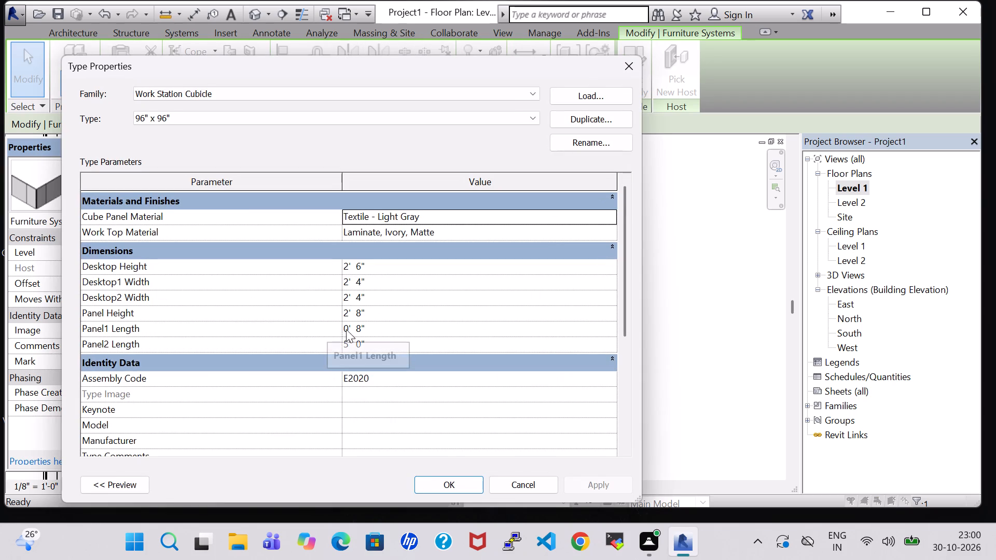
{"action": "left_click", "coordinate": [362, 335]}
{"action": "left_click", "coordinate": [362, 335]}
{"action": "key", "text": "BackSpace"}
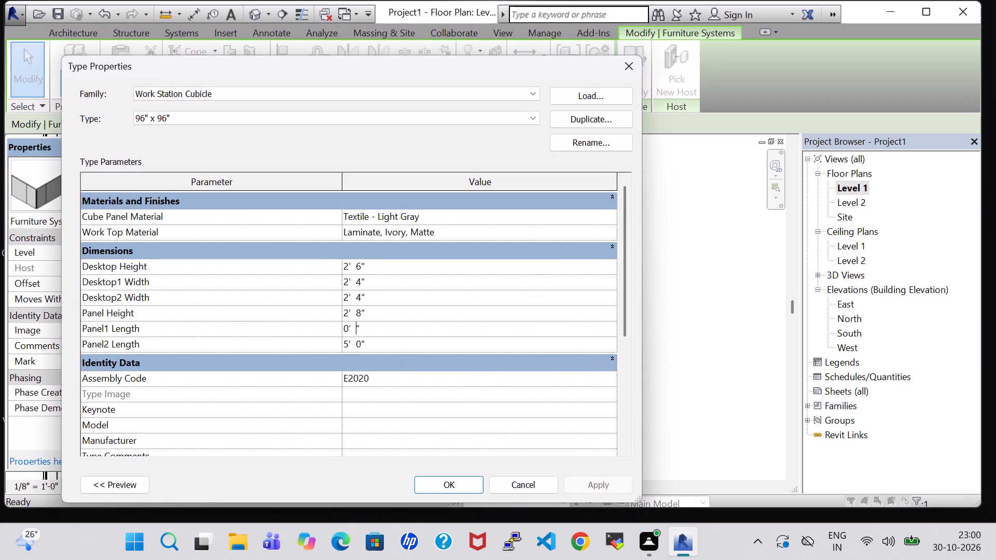
{"action": "key", "text": "1"}
{"action": "double_click", "coordinate": [348, 343]}
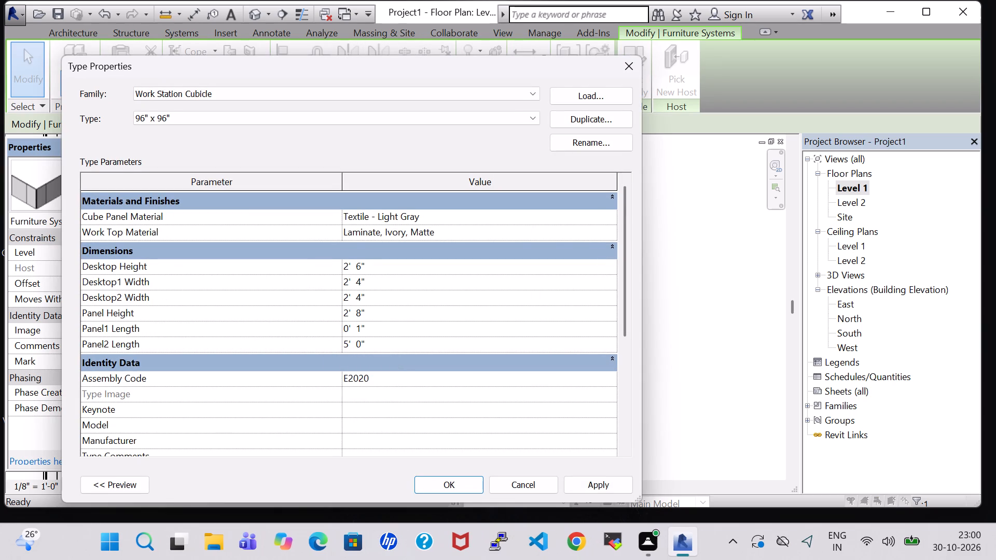
{"action": "key", "text": "6"}
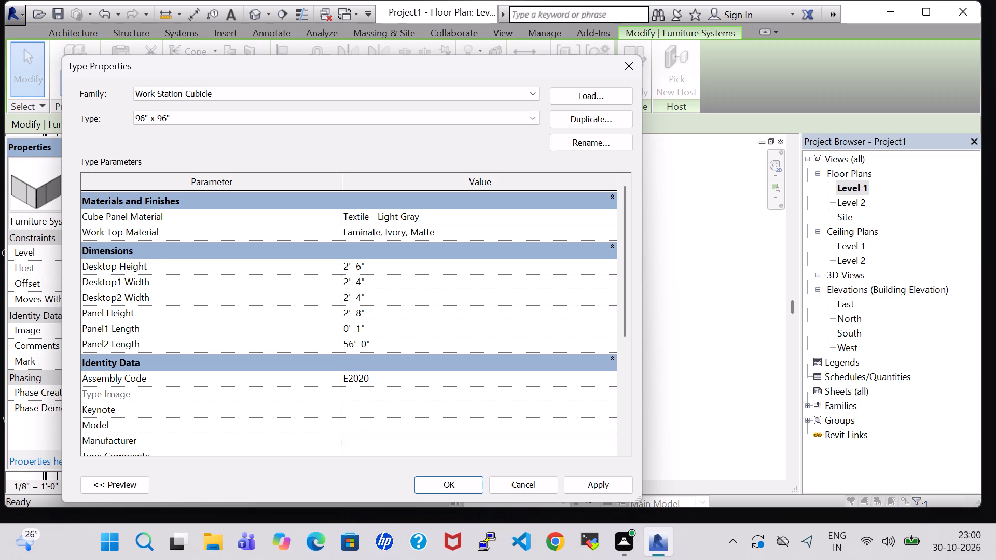
{"action": "key", "text": "BackSpace"}
{"action": "key", "text": "BackSpace"}
{"action": "key", "text": "6"}
{"action": "left_click", "coordinate": [465, 488]}
{"action": "left_click", "coordinate": [633, 347]}
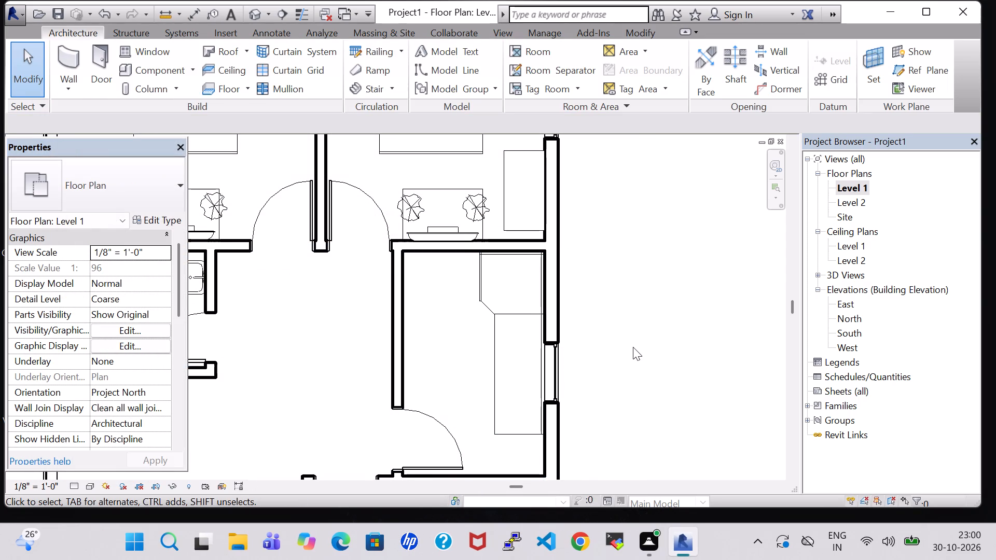
Load the Cook Top-4 Unit family from the Domestic folder of the Specialty Equipment library.
{"action": "scroll", "coordinate": [633, 347], "scroll_direction": "down", "scroll_amount": 1}
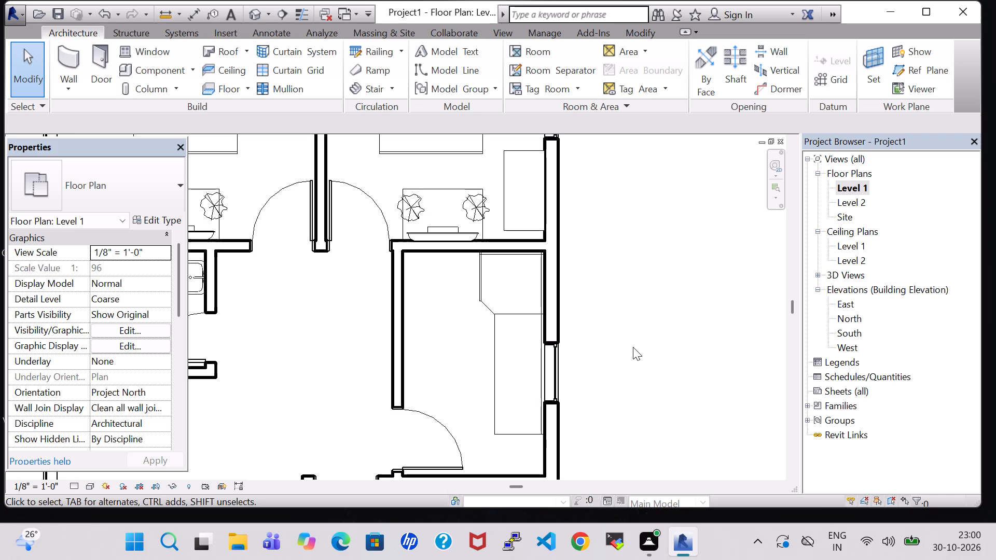
{"action": "left_click", "coordinate": [151, 72]}
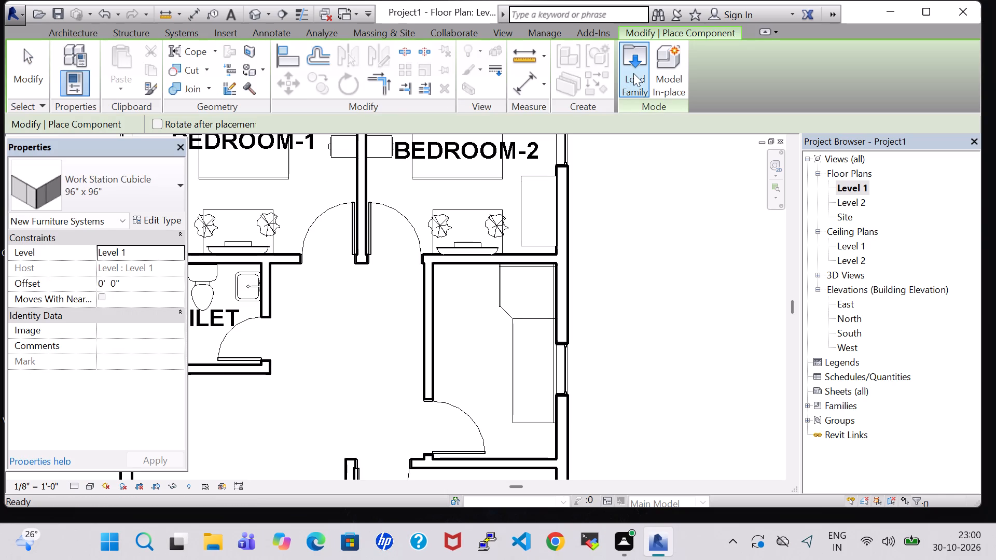
{"action": "left_click", "coordinate": [633, 73]}
{"action": "left_click", "coordinate": [386, 290]}
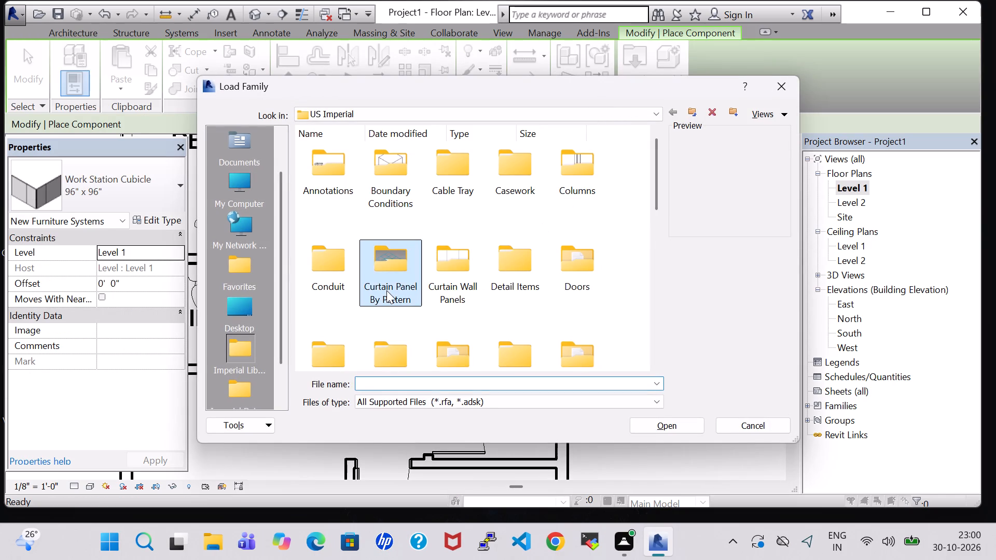
{"action": "key", "text": "s"}
{"action": "double_click", "coordinate": [373, 178]}
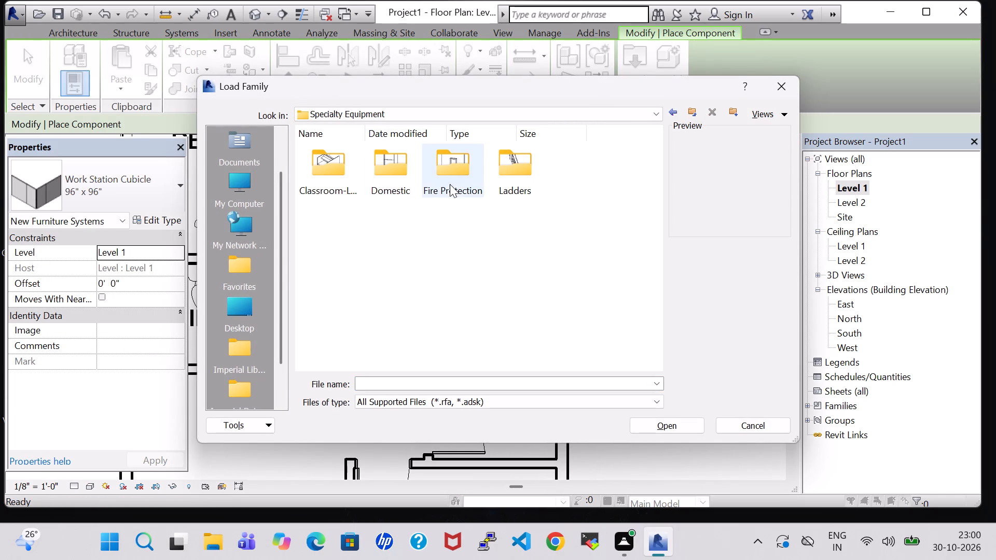
{"action": "double_click", "coordinate": [396, 170]}
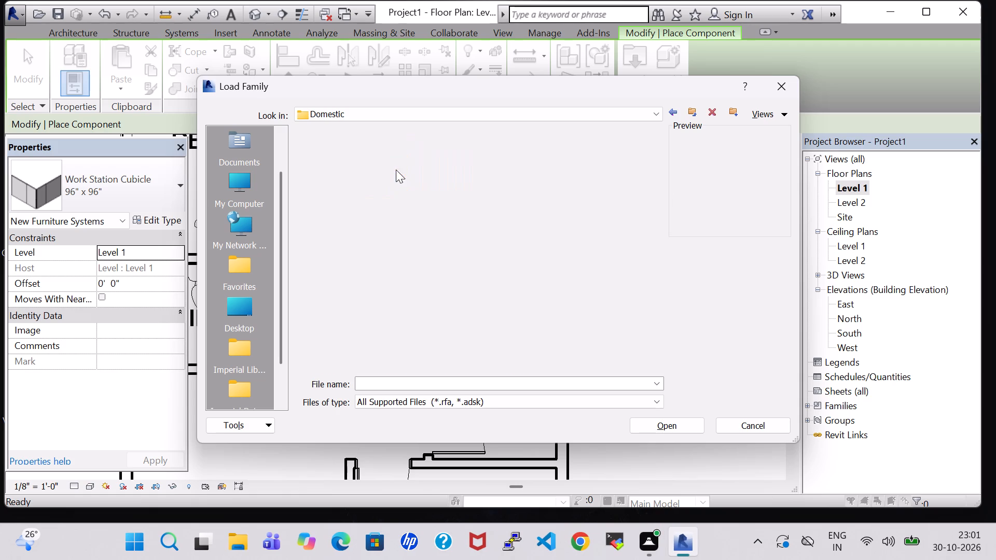
{"action": "left_click", "coordinate": [389, 166]}
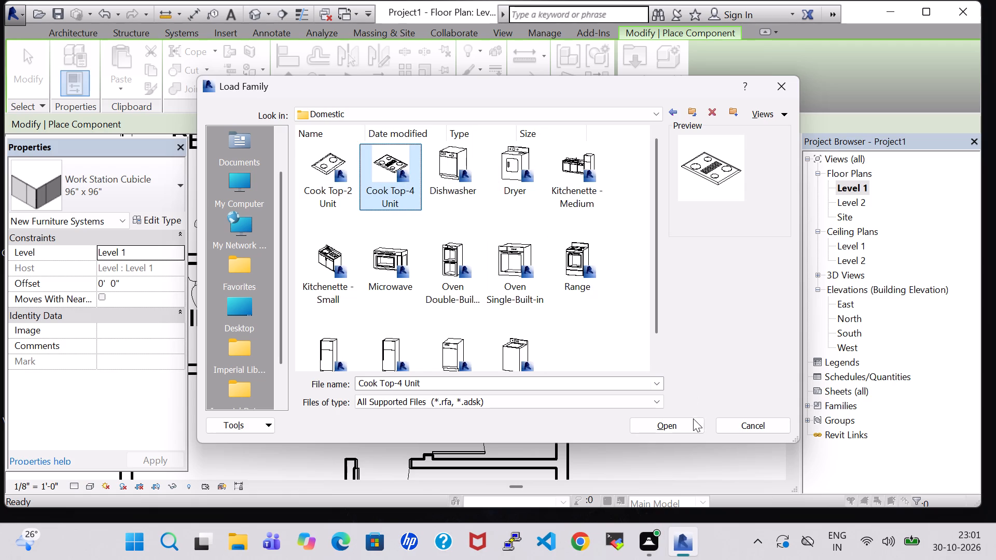
{"action": "left_click", "coordinate": [692, 422]}
Place the 36" x 20" cook top, rotated lengthwise along the counter, beside the east window in the room south of BEDROOM-2.
{"action": "scroll", "coordinate": [525, 379], "scroll_direction": "up", "scroll_amount": 4}
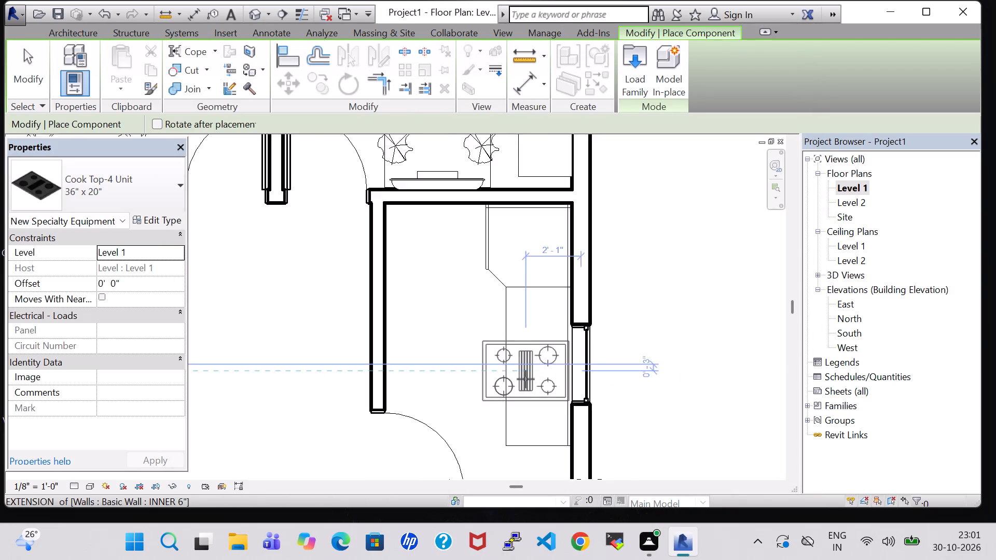
{"action": "scroll", "coordinate": [525, 379], "scroll_direction": "up", "scroll_amount": 4}
{"action": "key", "text": "space"}
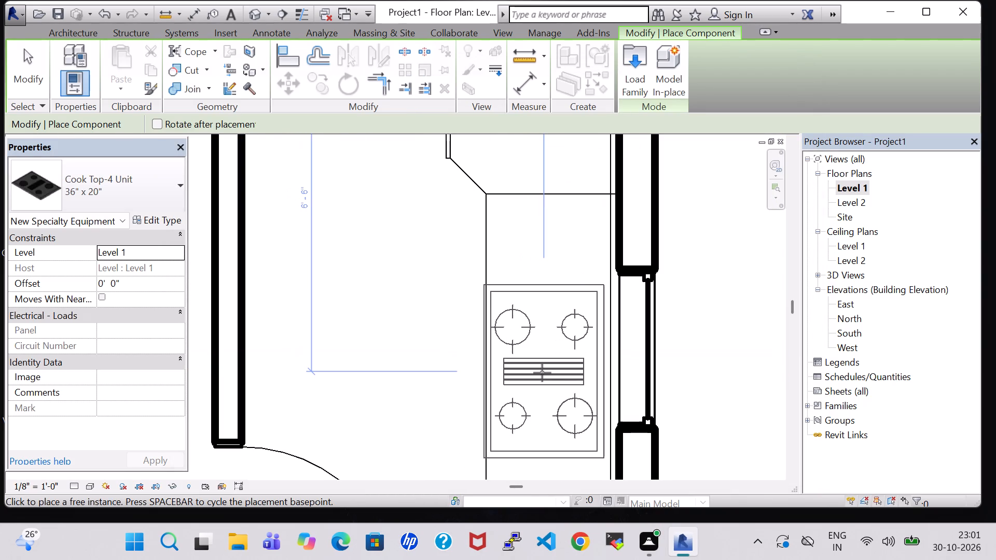
{"action": "left_click", "coordinate": [542, 373]}
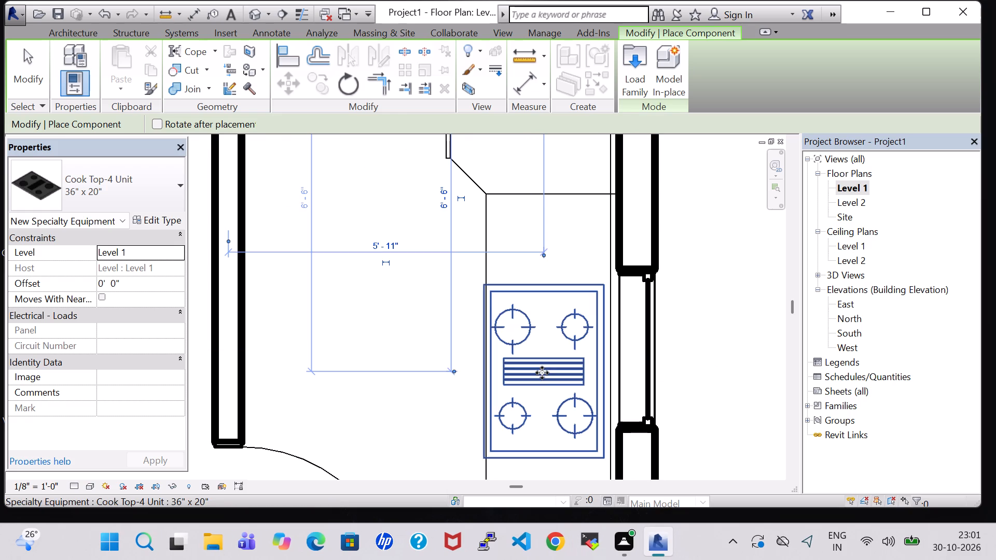
{"action": "key", "text": "Escape"}
{"action": "key", "text": "Escape"}
Nudge the cook top about 1 1/2" east so it sits within the counter's width.
{"action": "left_click", "coordinate": [547, 286]}
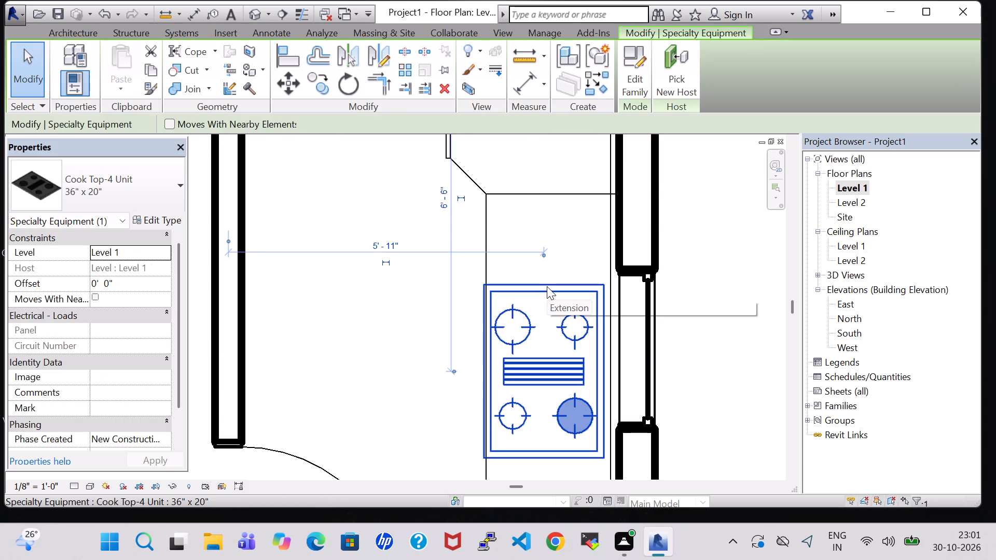
{"action": "key", "text": "Right"}
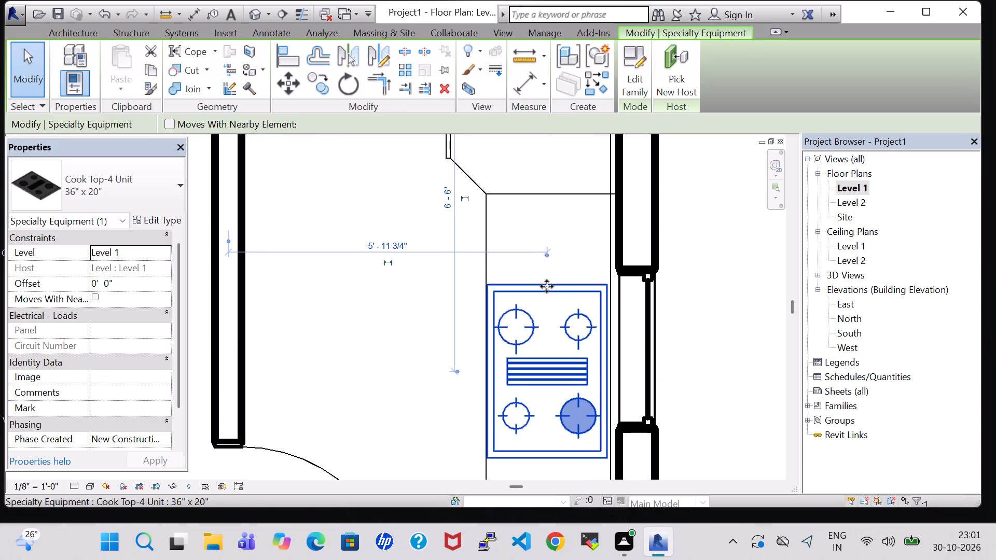
{"action": "key", "text": "Right"}
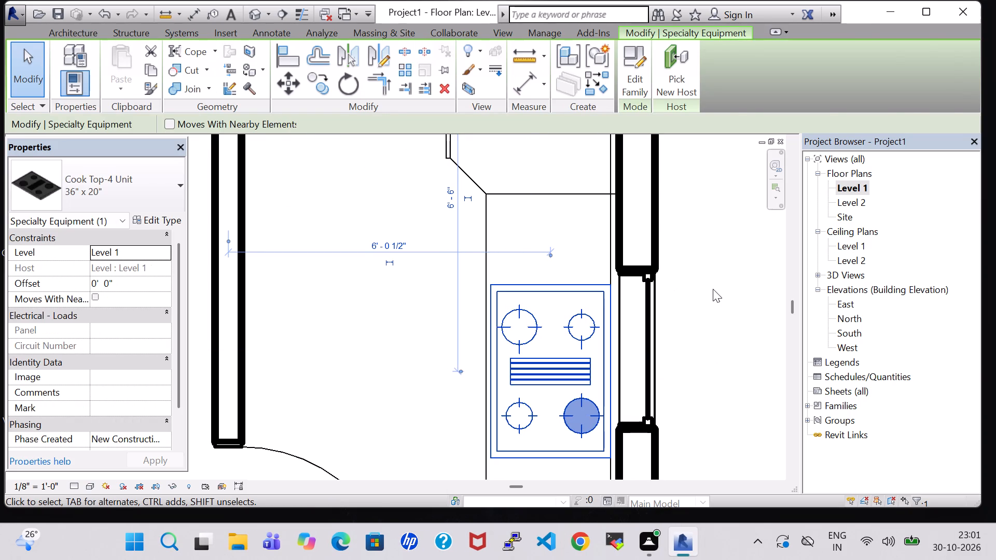
{"action": "left_click", "coordinate": [713, 289]}
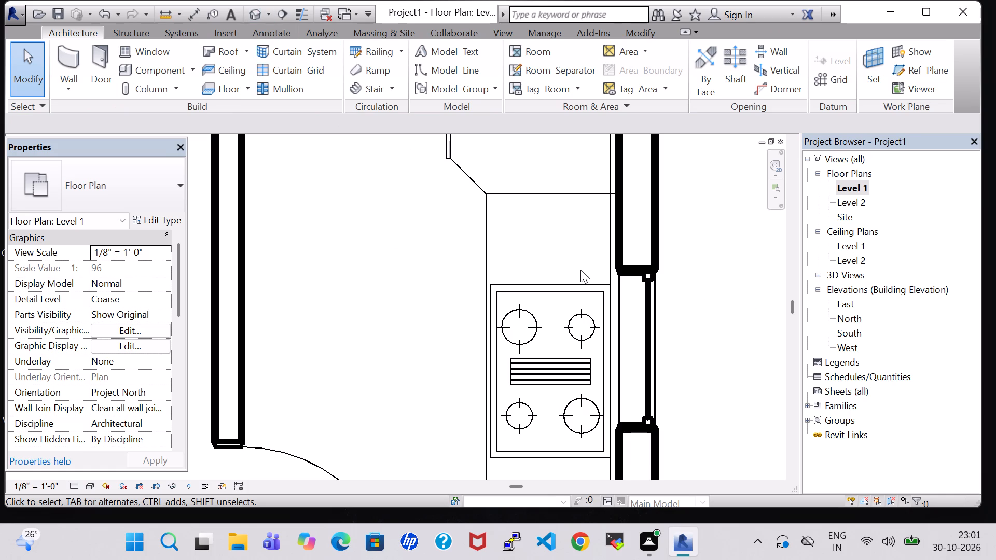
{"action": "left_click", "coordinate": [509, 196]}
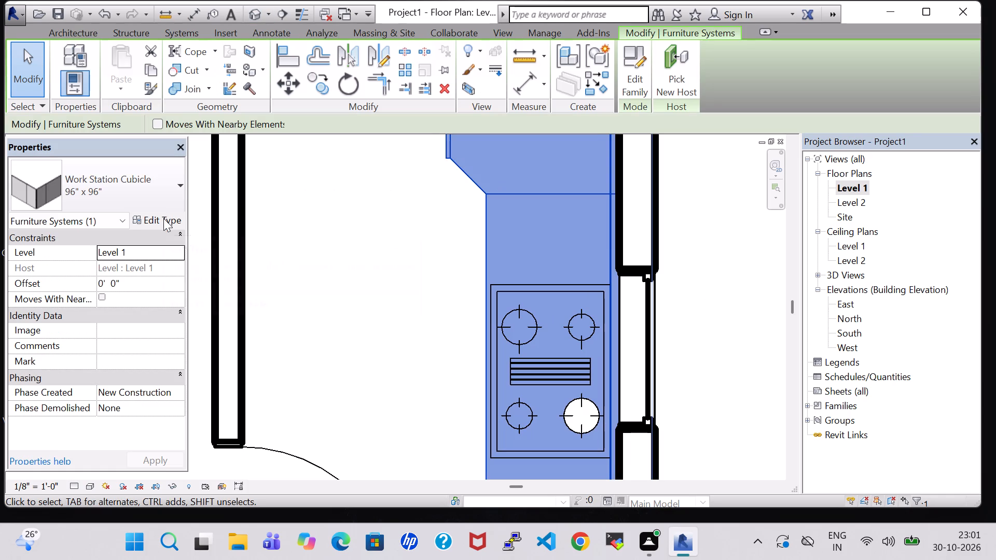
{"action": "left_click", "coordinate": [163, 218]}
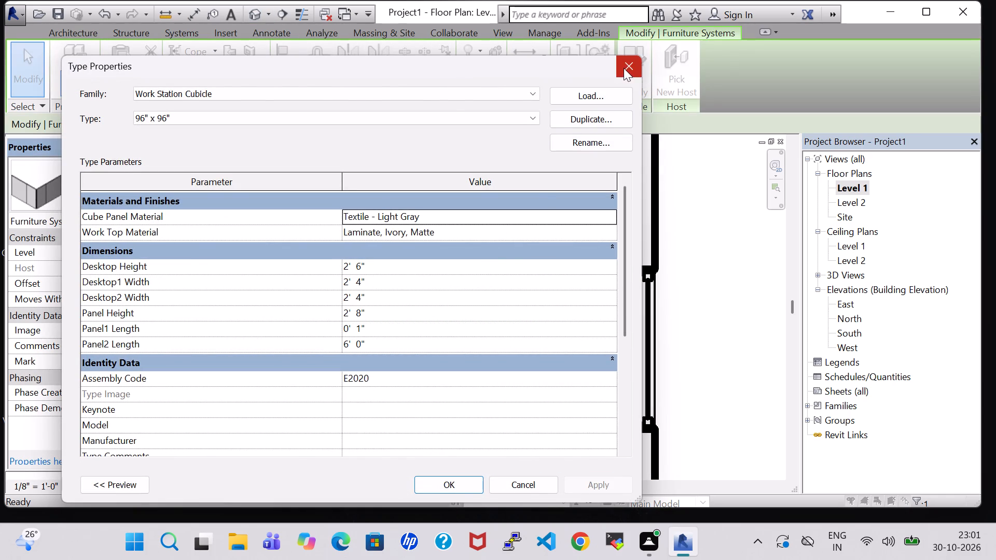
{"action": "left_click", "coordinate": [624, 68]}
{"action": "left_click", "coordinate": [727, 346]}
Load the Microwave family from the Domestic folder of the Specialty Equipment library.
{"action": "scroll", "coordinate": [727, 346], "scroll_direction": "down", "scroll_amount": 3}
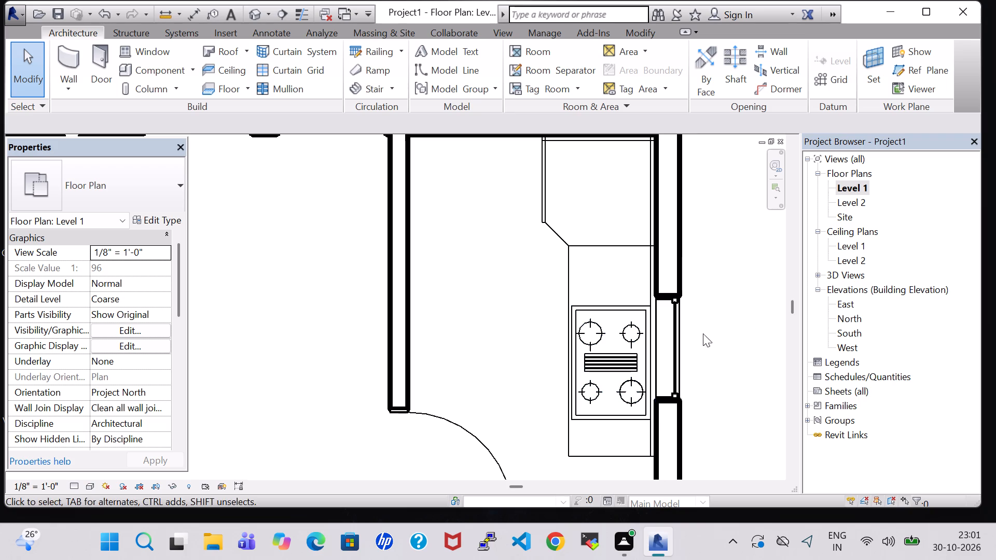
{"action": "scroll", "coordinate": [663, 344], "scroll_direction": "down", "scroll_amount": 7}
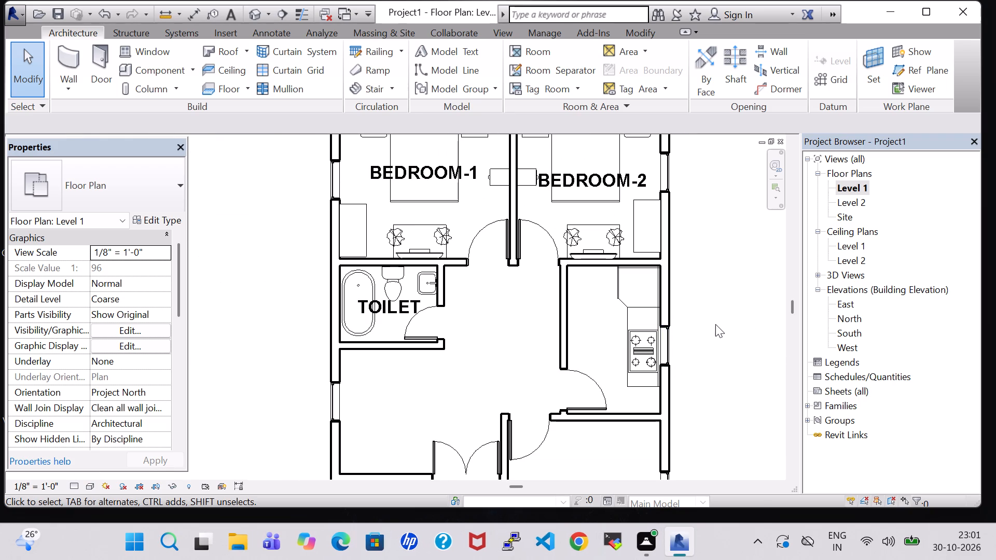
{"action": "left_click", "coordinate": [715, 324]}
{"action": "left_click", "coordinate": [160, 64]}
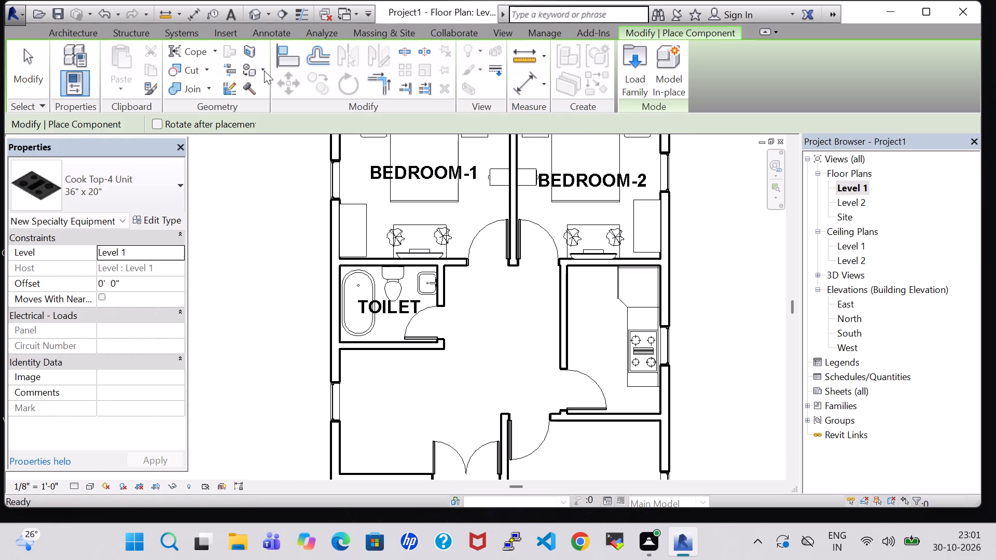
{"action": "left_click", "coordinate": [631, 71]}
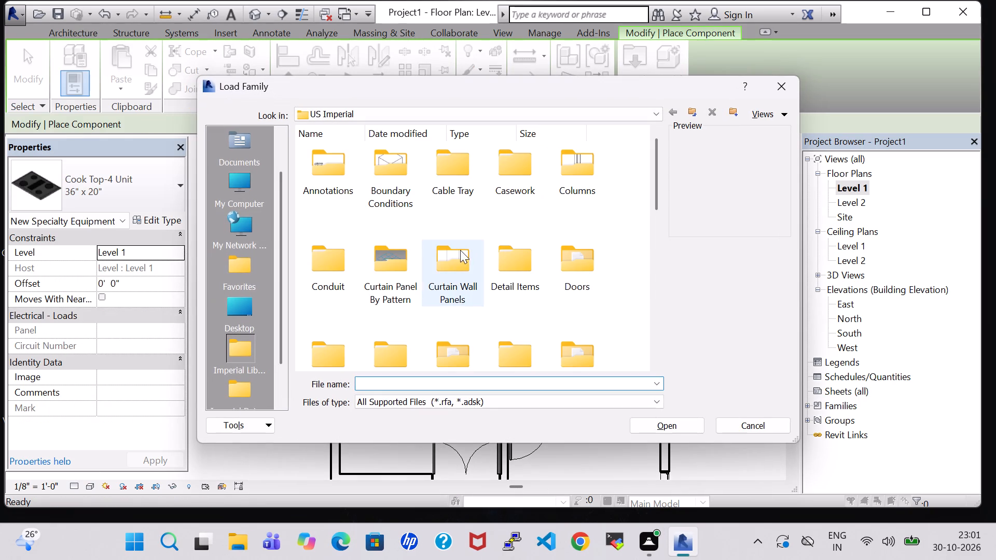
{"action": "left_click", "coordinate": [458, 255]}
{"action": "key", "text": "s"}
{"action": "double_click", "coordinate": [408, 187]}
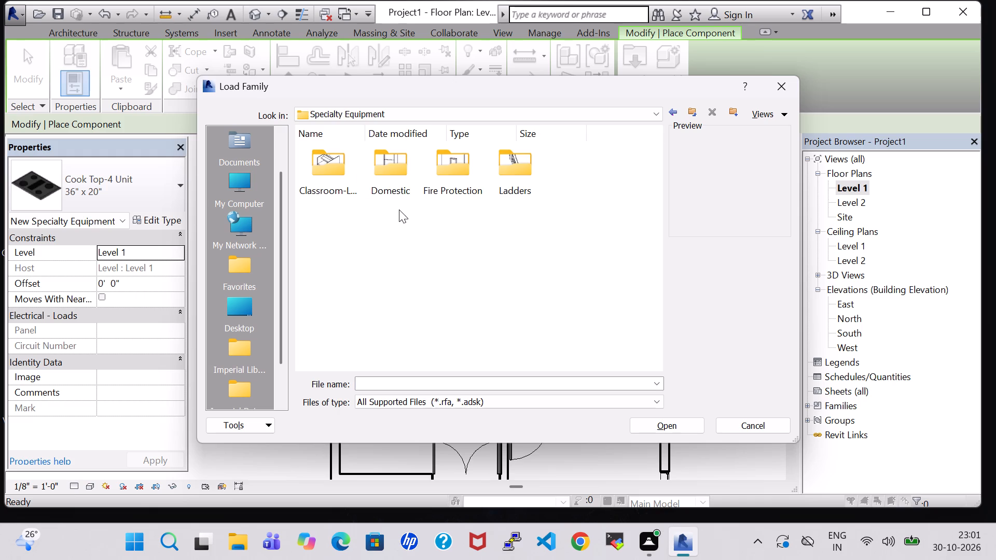
{"action": "double_click", "coordinate": [380, 176]}
{"action": "left_click", "coordinate": [384, 258]}
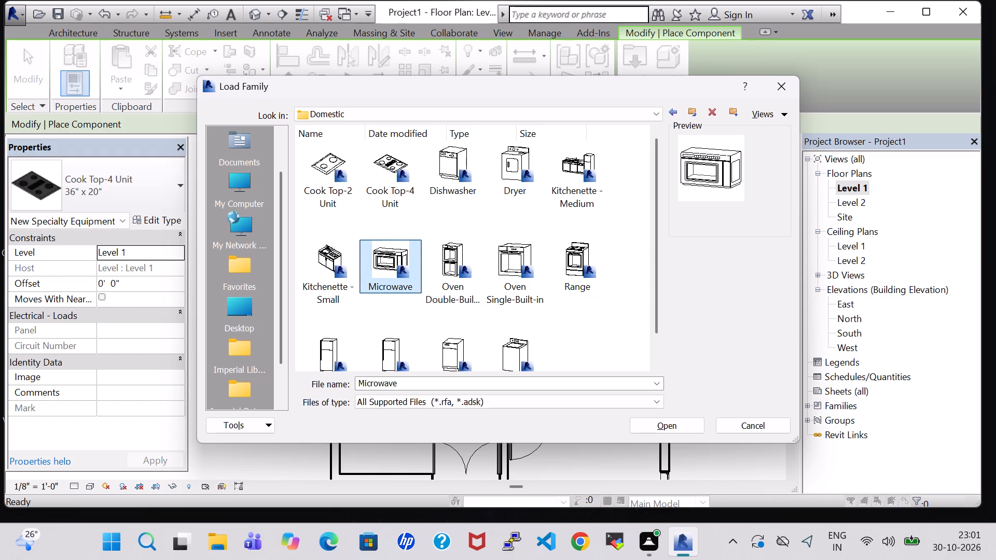
{"action": "left_click", "coordinate": [672, 427]}
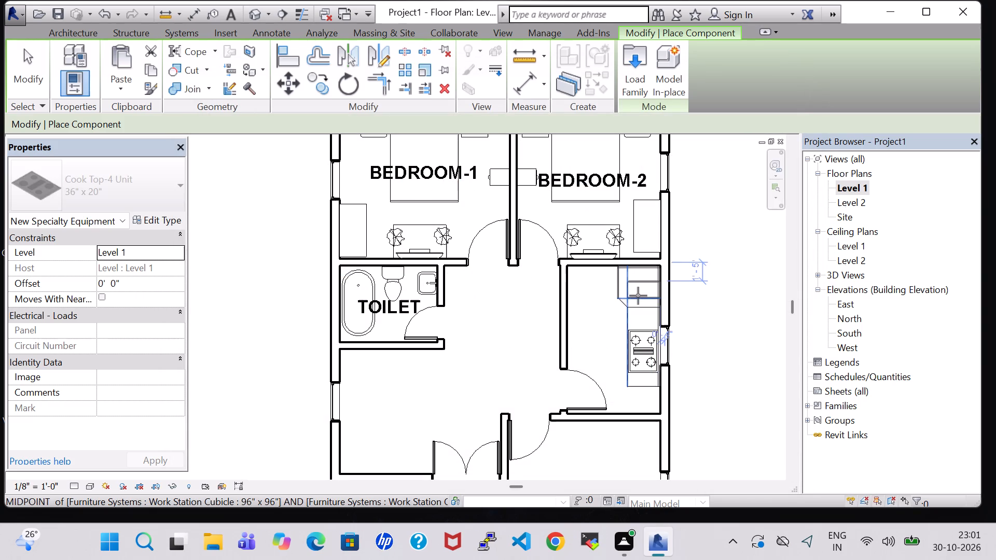
Place the 30" x 16" x 18" microwave on the counter's wider north end, rotated so its front faces west into the room.
{"action": "scroll", "coordinate": [635, 297], "scroll_direction": "up", "scroll_amount": 7}
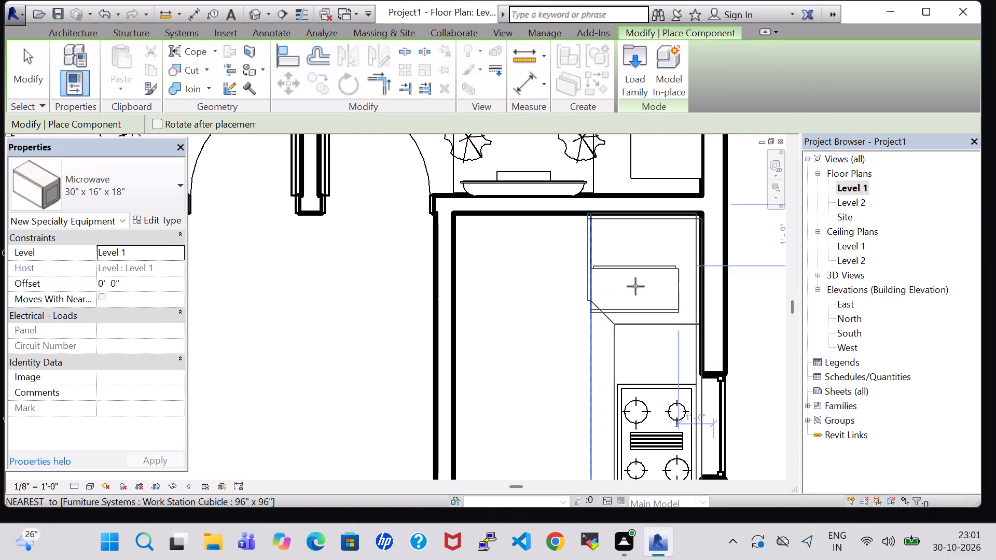
{"action": "key", "text": "space"}
{"action": "key", "text": "space"}
{"action": "key", "text": "space"}
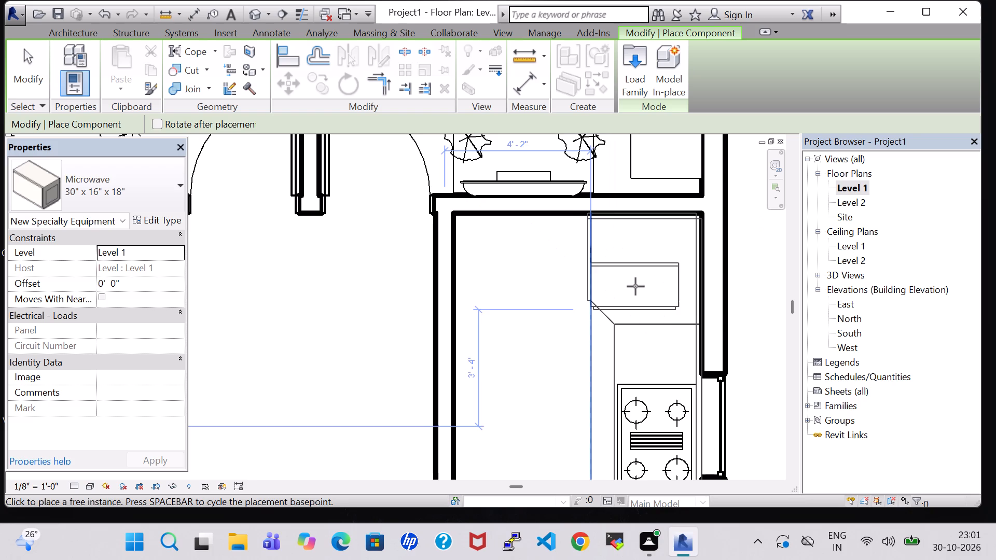
{"action": "key", "text": "space"}
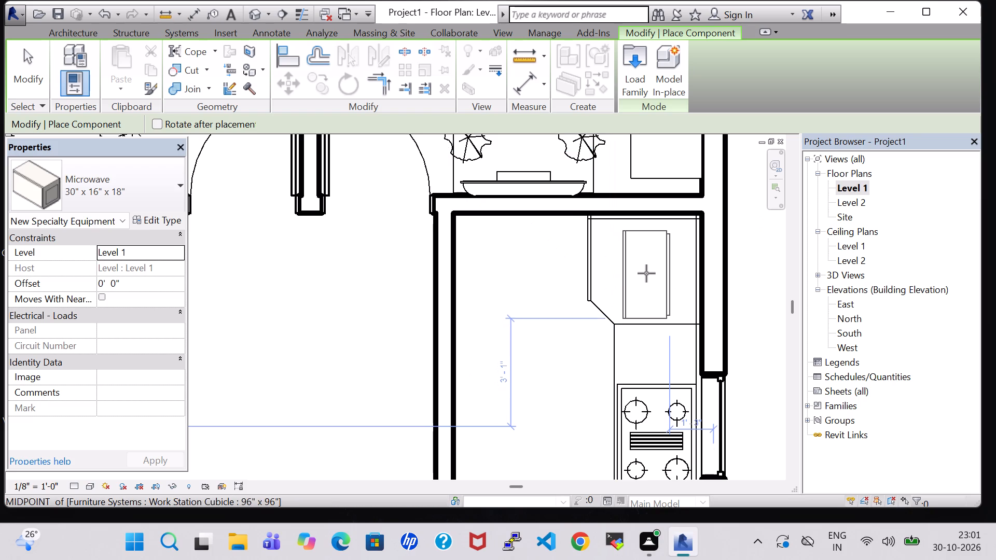
{"action": "left_click", "coordinate": [646, 272]}
{"action": "key", "text": "Escape"}
{"action": "key", "text": "Escape"}
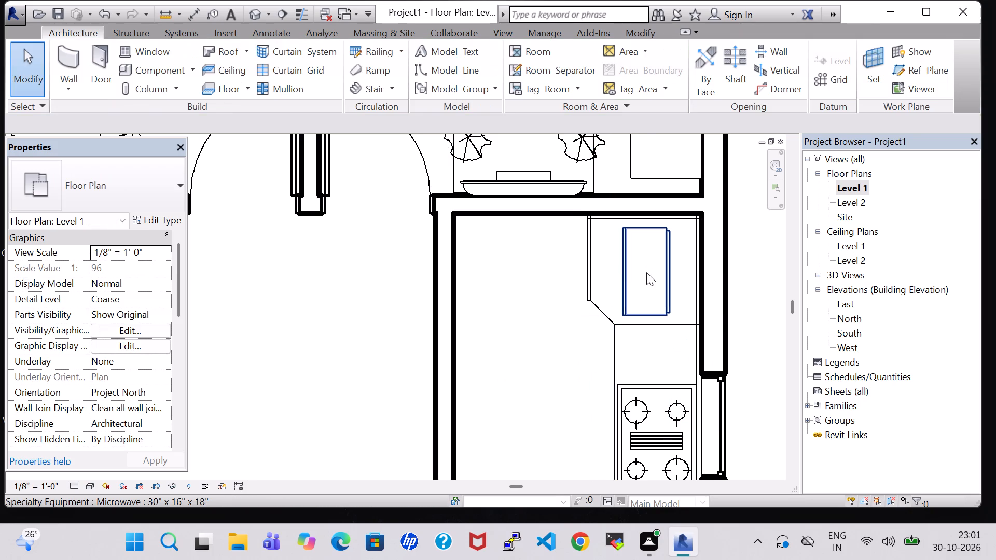
Open the 3D view and examine the microwave and cook top on the counter.
{"action": "double_click", "coordinate": [250, 17]}
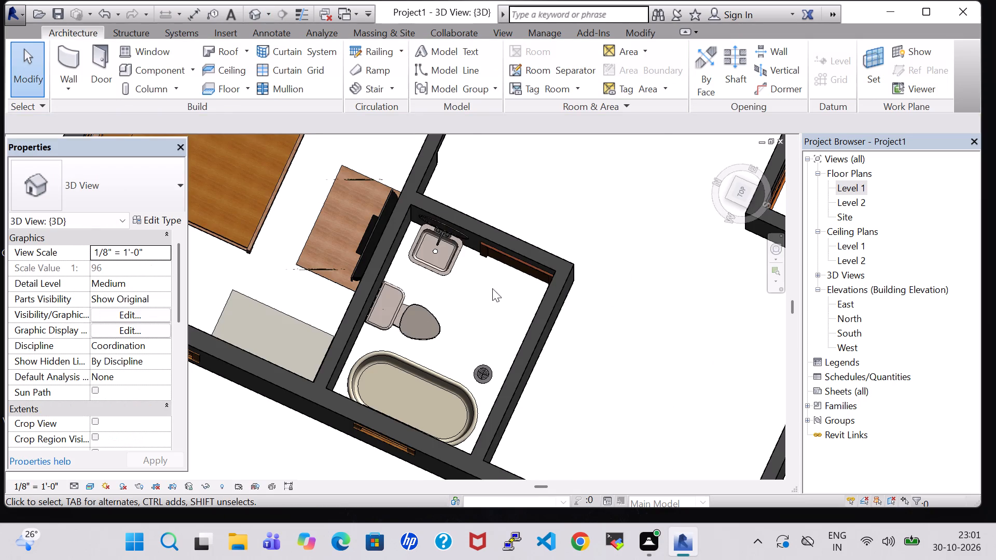
{"action": "scroll", "coordinate": [506, 307], "scroll_direction": "down", "scroll_amount": 8}
{"action": "scroll", "coordinate": [557, 233], "scroll_direction": "up", "scroll_amount": 3}
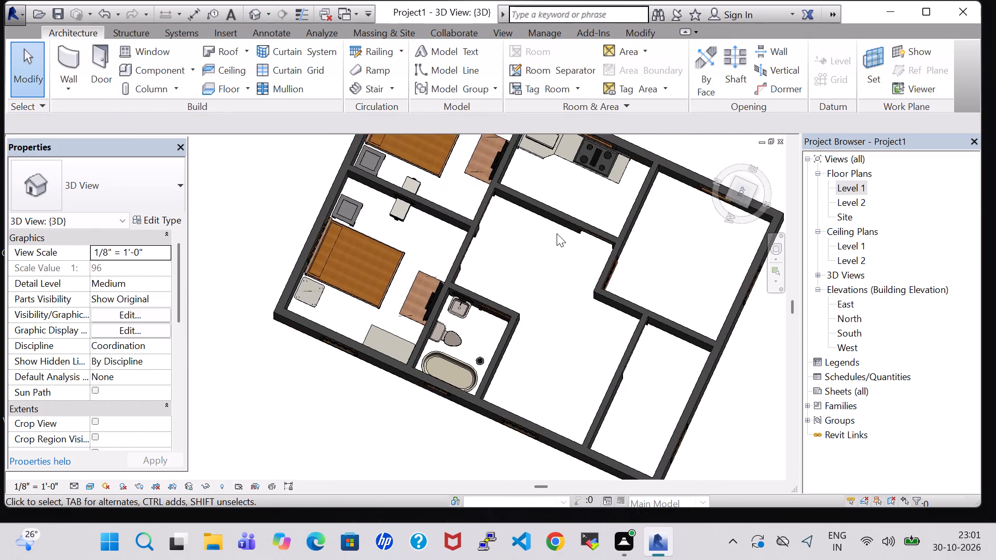
{"action": "scroll", "coordinate": [557, 233], "scroll_direction": "up", "scroll_amount": 1}
{"action": "middle_click_drag", "start_coordinate": [565, 171], "coordinate": [579, 188], "text": "shift"}
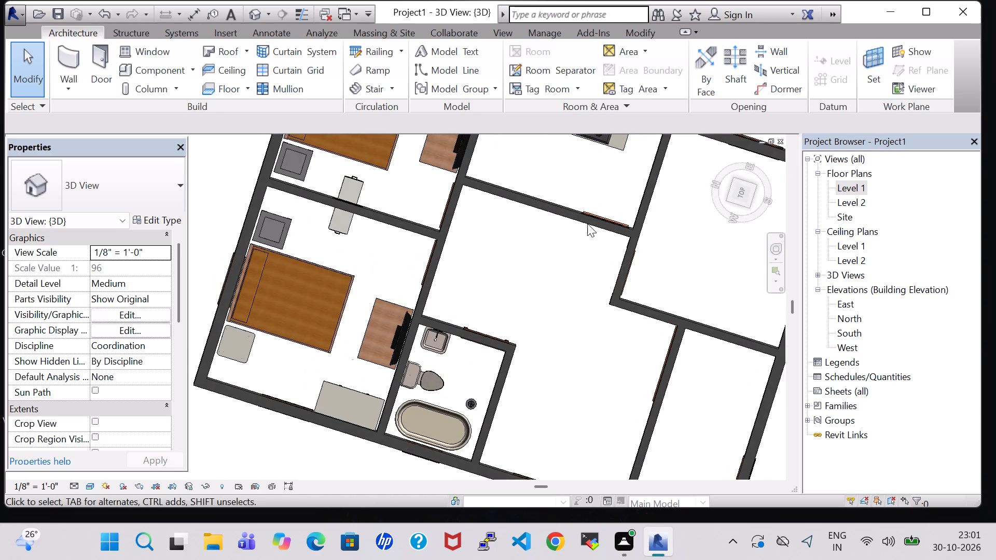
{"action": "scroll", "coordinate": [582, 274], "scroll_direction": "up", "scroll_amount": 1}
{"action": "middle_click_drag", "start_coordinate": [582, 274], "coordinate": [583, 442]}
{"action": "middle_click_drag", "start_coordinate": [564, 332], "coordinate": [558, 212], "text": "shift"}
{"action": "left_click", "coordinate": [520, 273]}
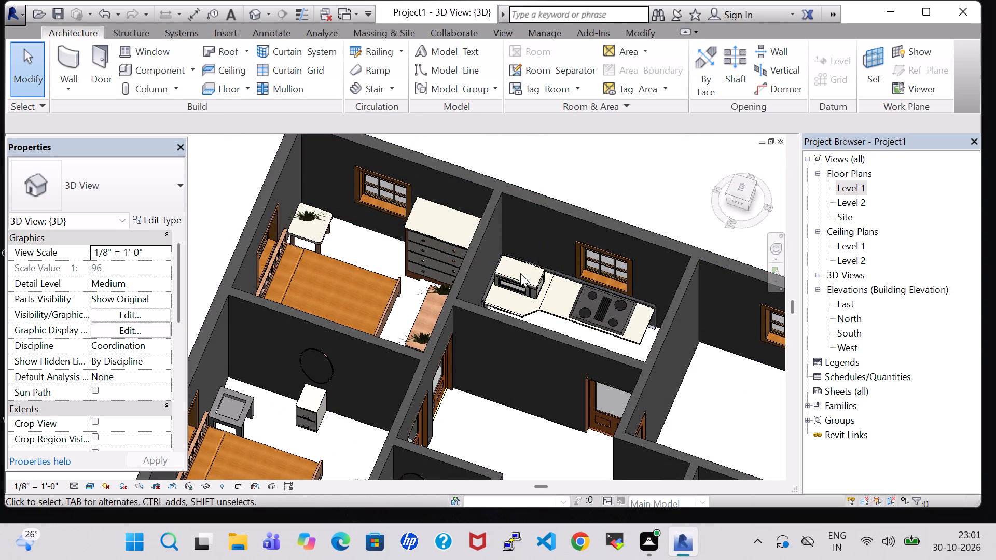
Set the microwave type's Microwave Material to Laminate, Linen, Matte.
{"action": "left_click", "coordinate": [522, 281]}
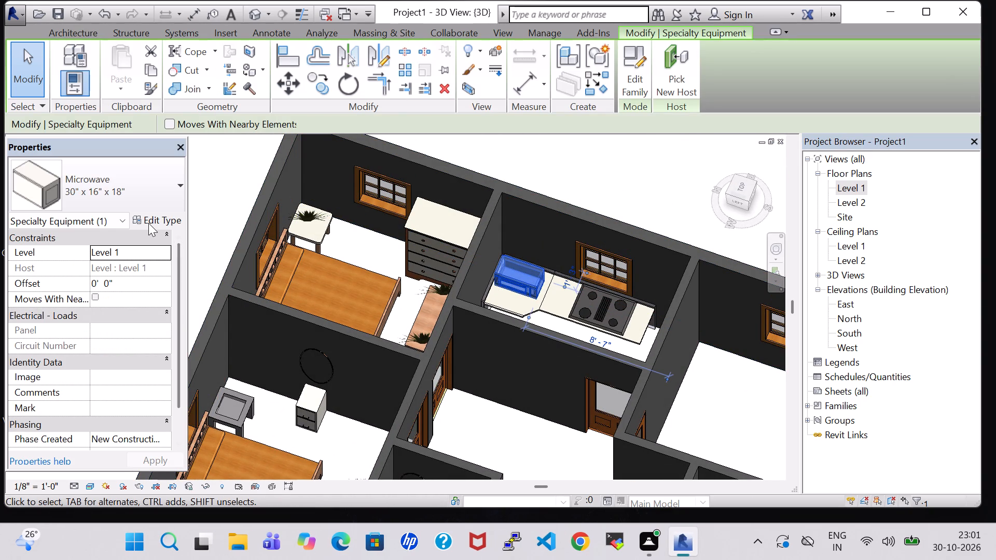
{"action": "left_click", "coordinate": [148, 223]}
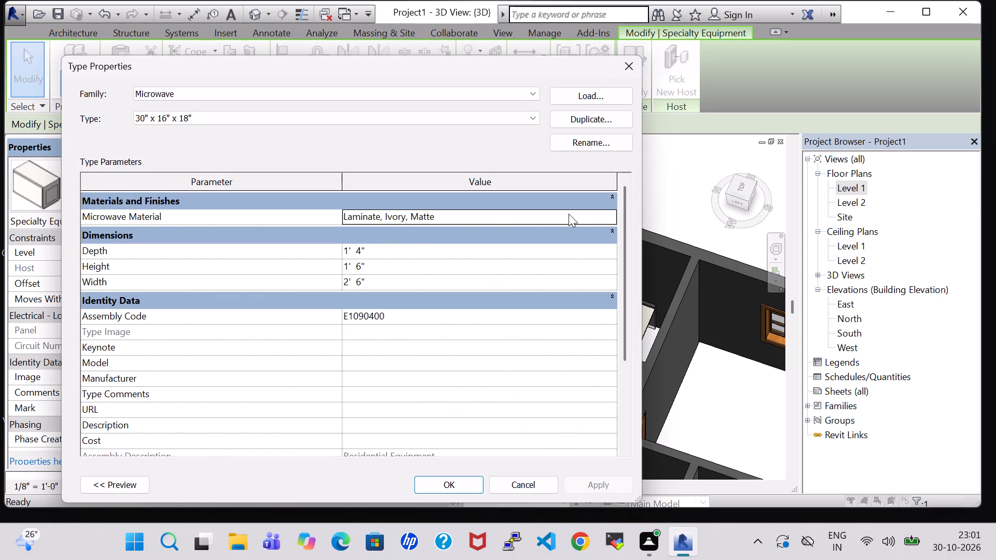
{"action": "left_click", "coordinate": [612, 214]}
{"action": "left_click", "coordinate": [413, 311]}
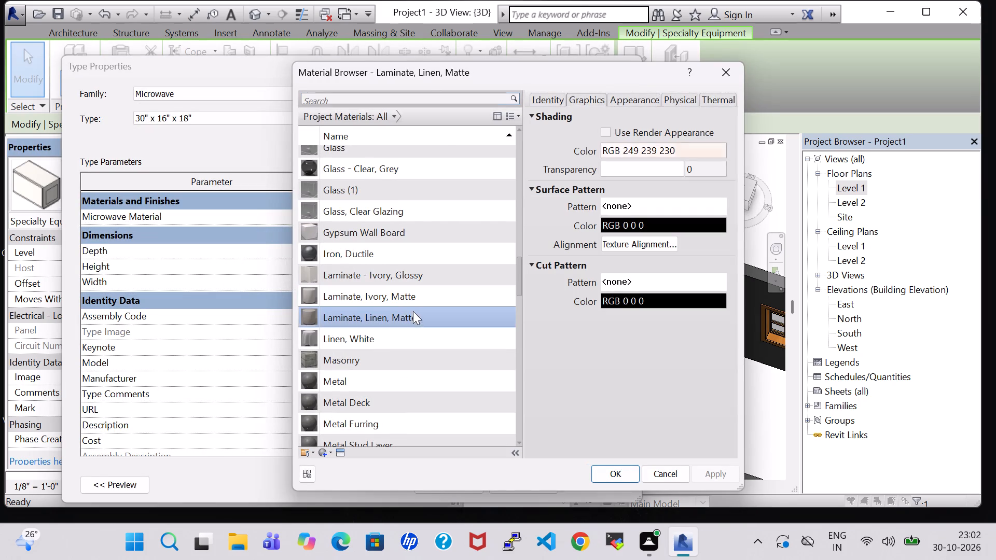
{"action": "left_click", "coordinate": [627, 468]}
{"action": "left_click", "coordinate": [458, 484]}
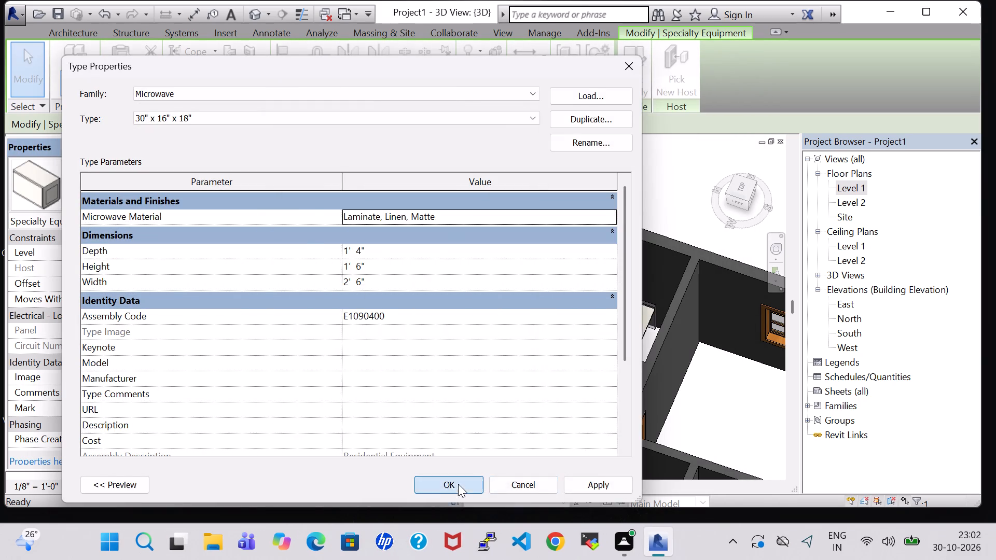
{"action": "left_click", "coordinate": [727, 375]}
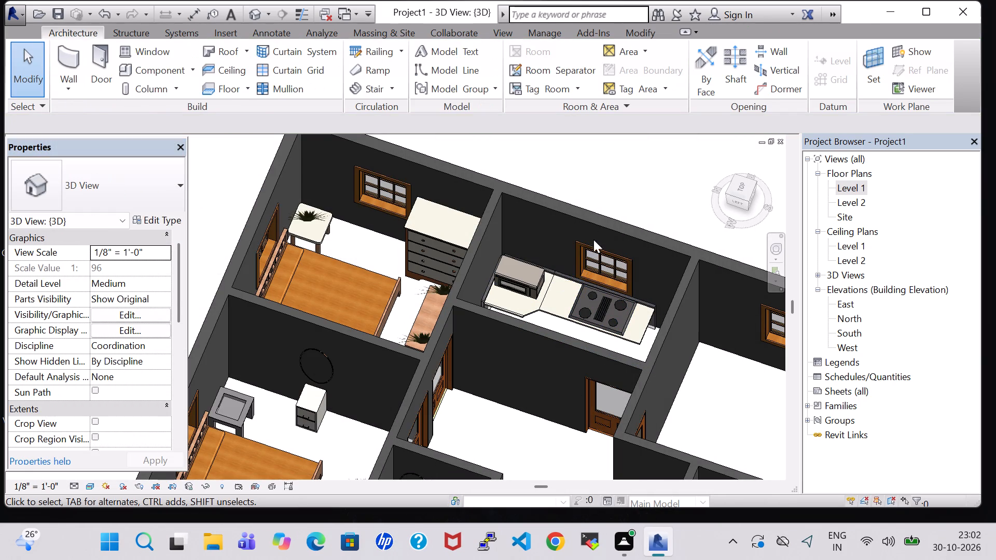
In the Level 1 floor plan, load the Refrigerator family from the Domestic folder of the Specialty Equipment library.
{"action": "middle_click_drag", "start_coordinate": [557, 236], "coordinate": [549, 309], "text": "shift"}
{"action": "middle_click", "coordinate": [549, 309], "text": "shift"}
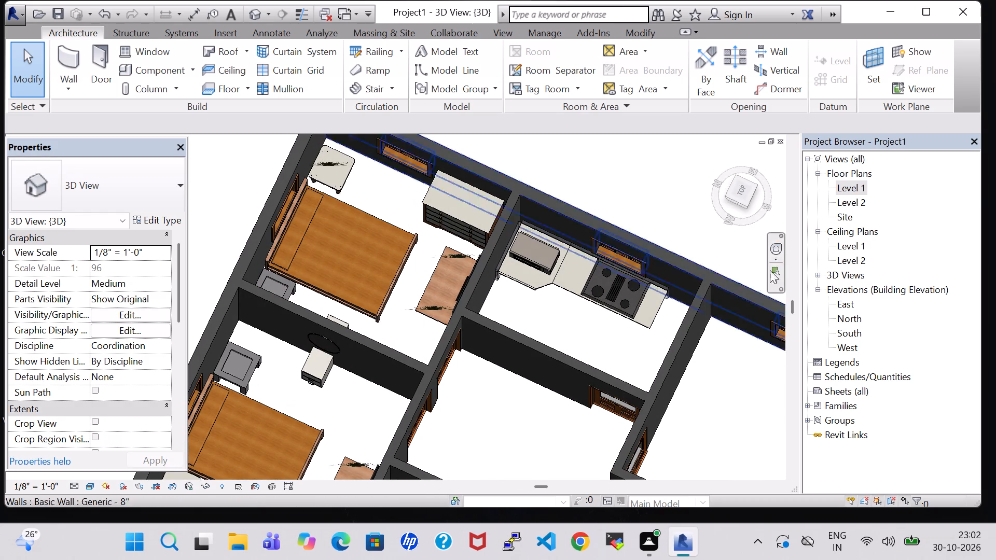
{"action": "double_click", "coordinate": [846, 189]}
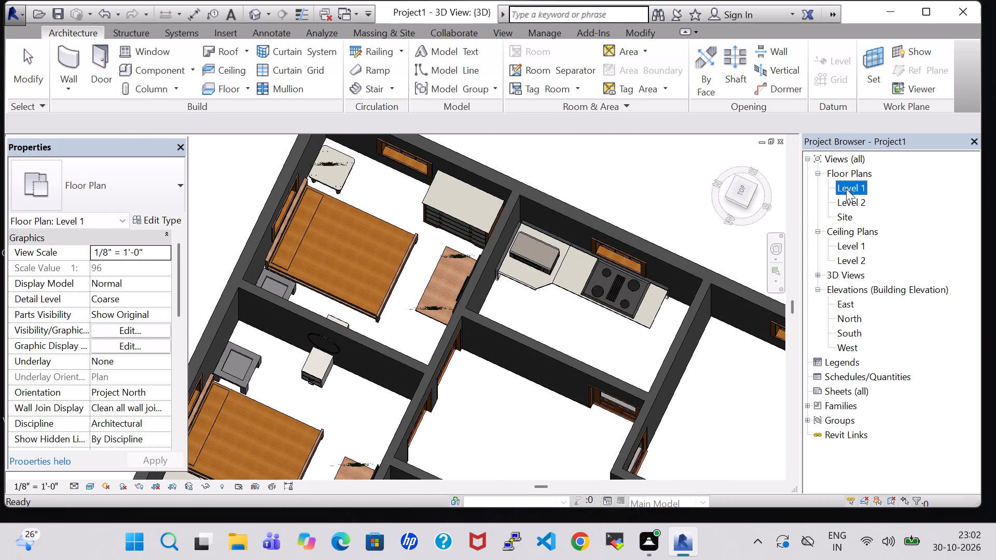
{"action": "scroll", "coordinate": [619, 270], "scroll_direction": "down", "scroll_amount": 2}
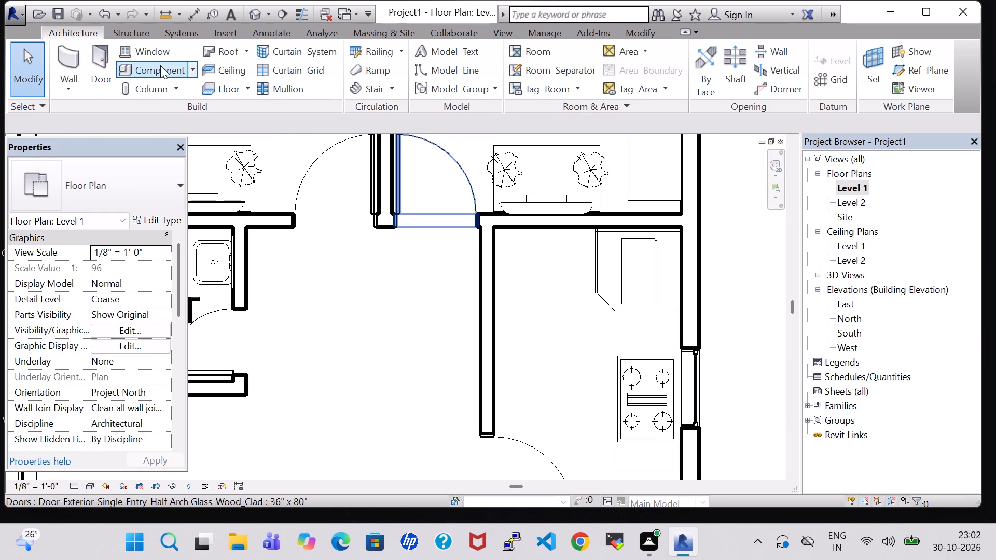
{"action": "left_click", "coordinate": [160, 65]}
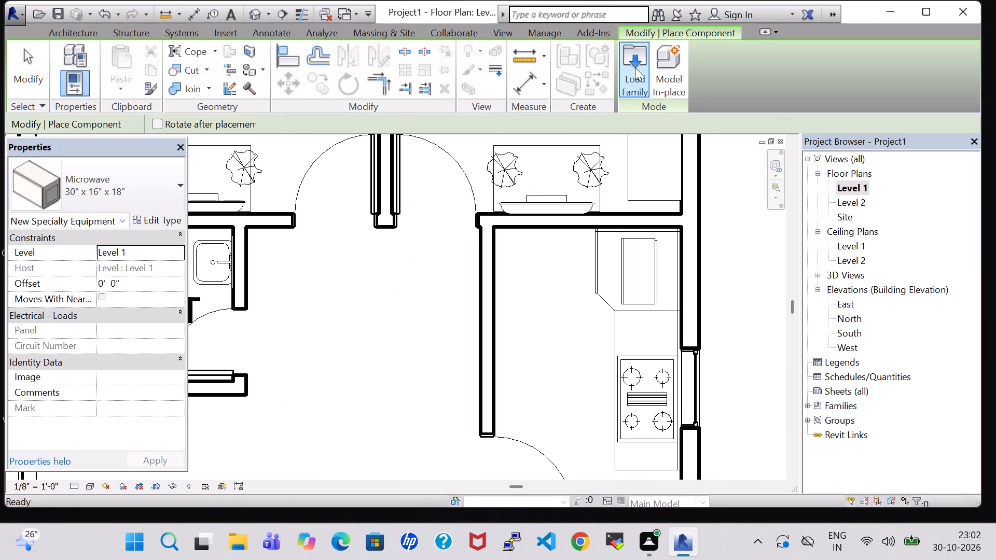
{"action": "left_click", "coordinate": [635, 67]}
{"action": "left_click", "coordinate": [518, 260]}
{"action": "key", "text": "s"}
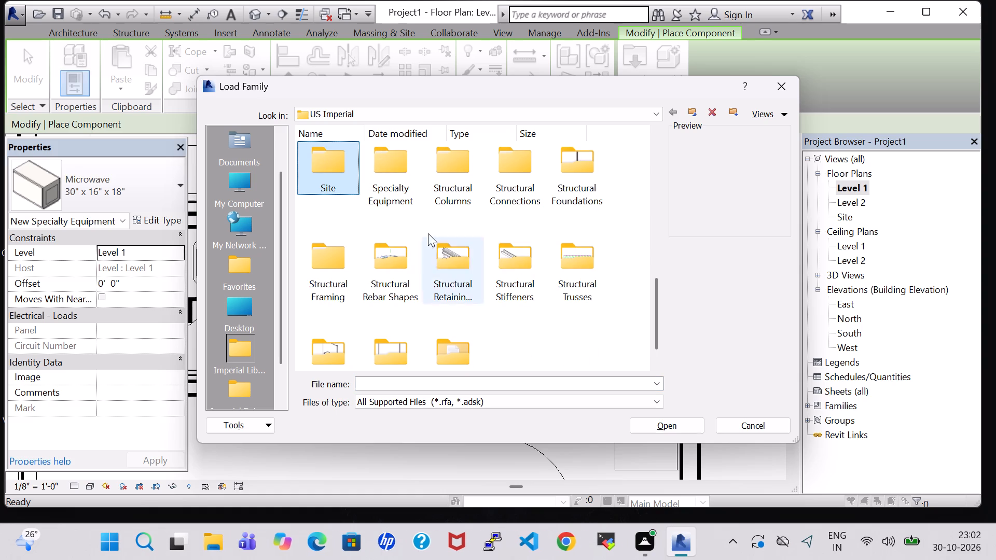
{"action": "double_click", "coordinate": [381, 169]}
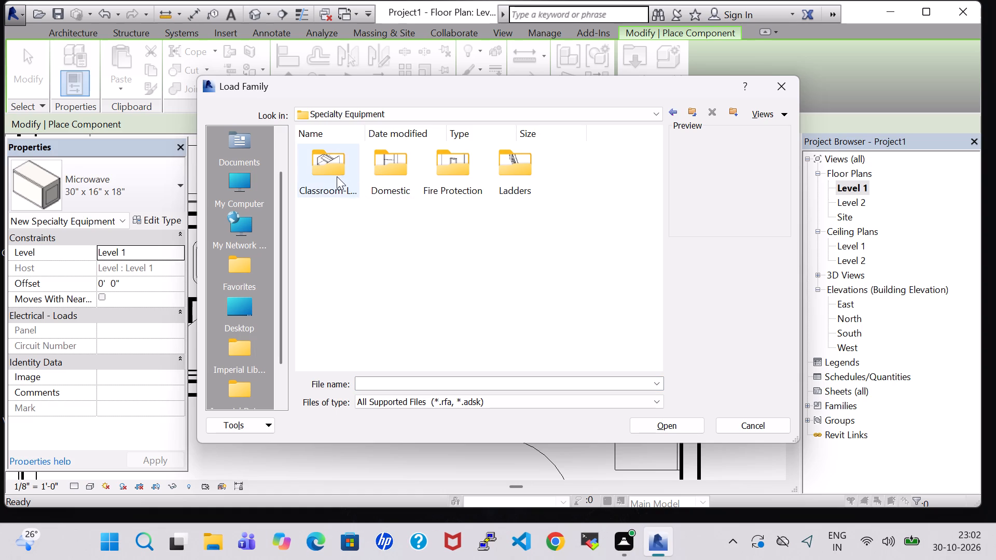
{"action": "double_click", "coordinate": [391, 177]}
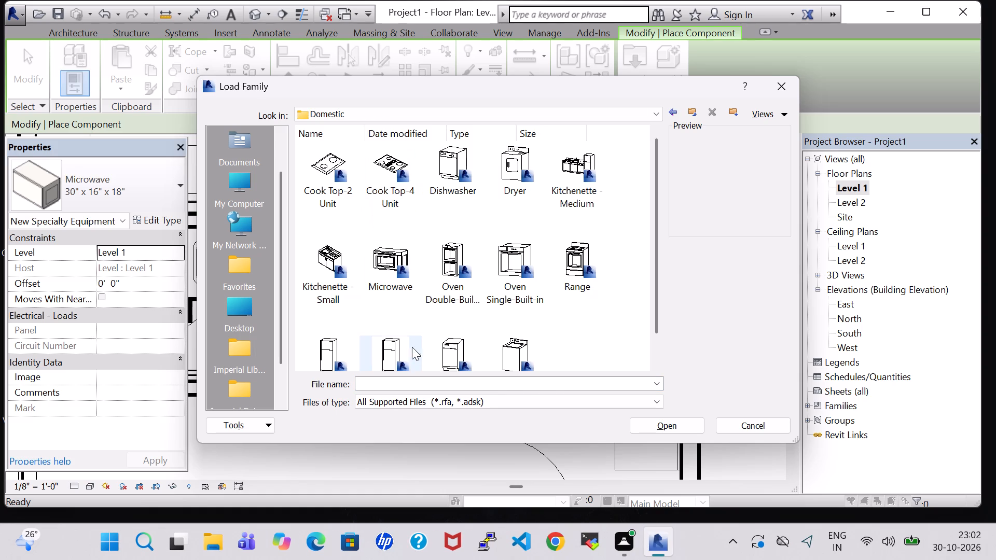
{"action": "left_click", "coordinate": [403, 353]}
{"action": "left_click", "coordinate": [657, 428]}
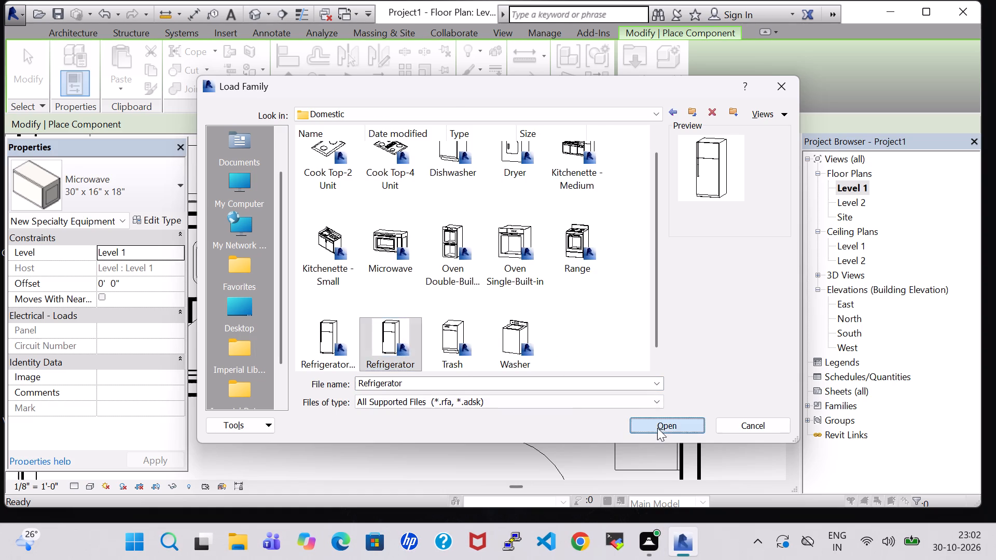
Place the 30" x 32" RH refrigerator in the kitchen's southeast corner, at the south end of the counter.
{"action": "middle_click_drag", "start_coordinate": [610, 352], "coordinate": [606, 261]}
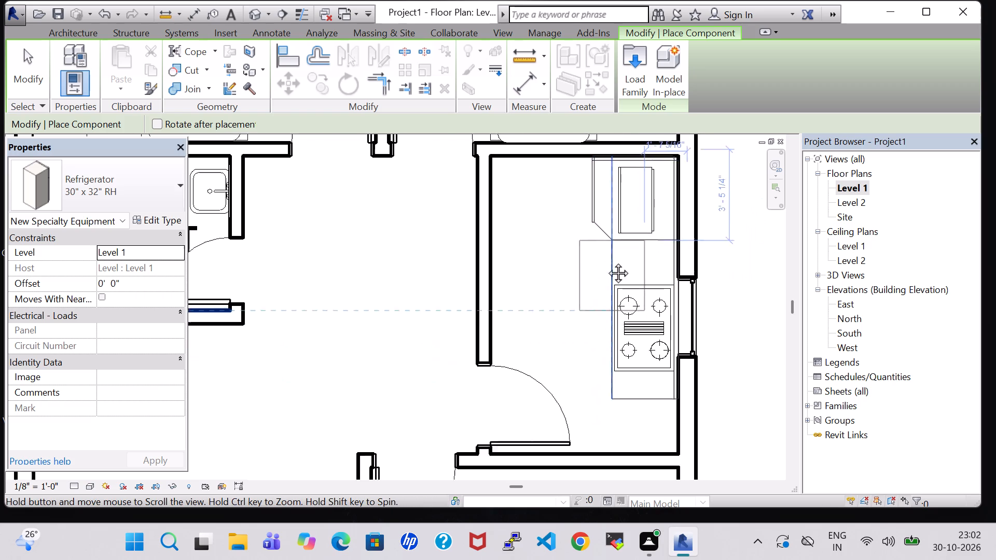
{"action": "middle_click_drag", "start_coordinate": [606, 261], "coordinate": [608, 217]}
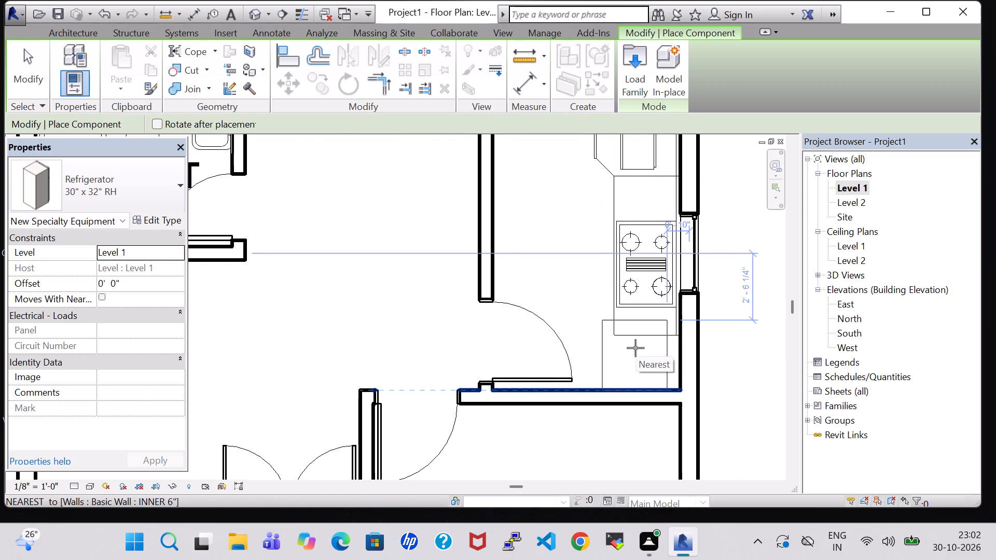
{"action": "key", "text": "space"}
{"action": "key", "text": "space"}
{"action": "key", "text": "space"}
{"action": "key", "text": "space"}
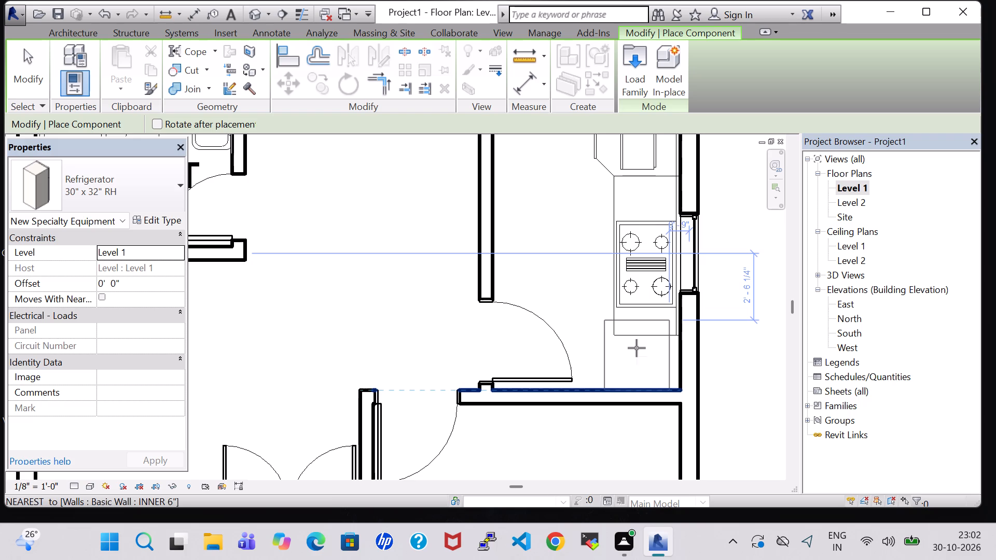
{"action": "scroll", "coordinate": [637, 348], "scroll_direction": "up", "scroll_amount": 5}
{"action": "left_click", "coordinate": [631, 346]}
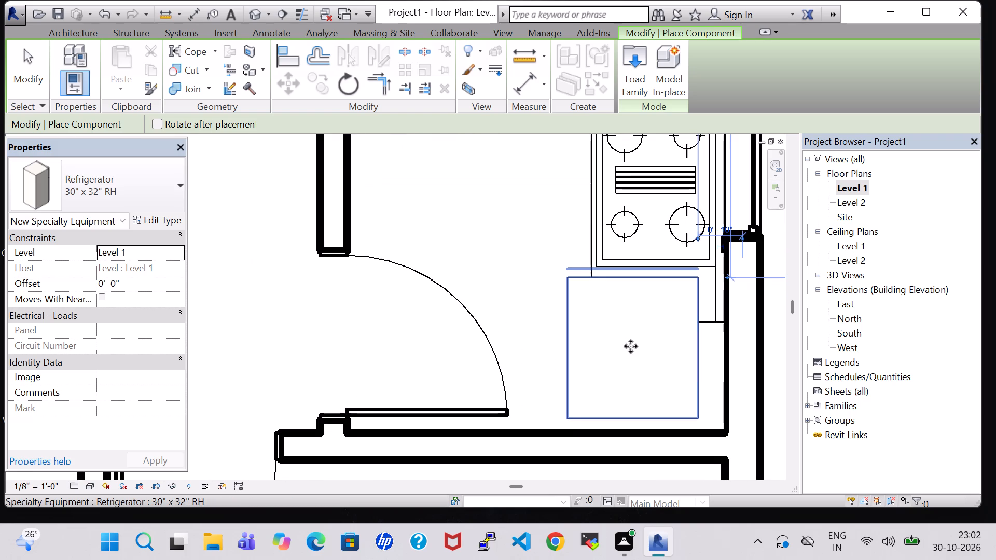
{"action": "key", "text": "space"}
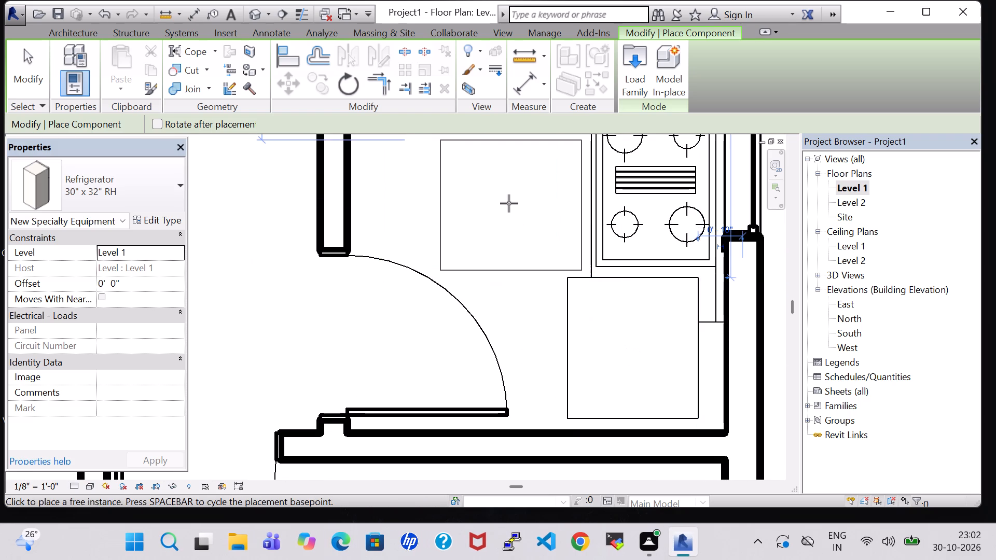
{"action": "key", "text": "Escape"}
{"action": "key", "text": "Escape"}
Rotate the placed refrigerator so its back is toward the east wall and its front faces west.
{"action": "left_click", "coordinate": [569, 291]}
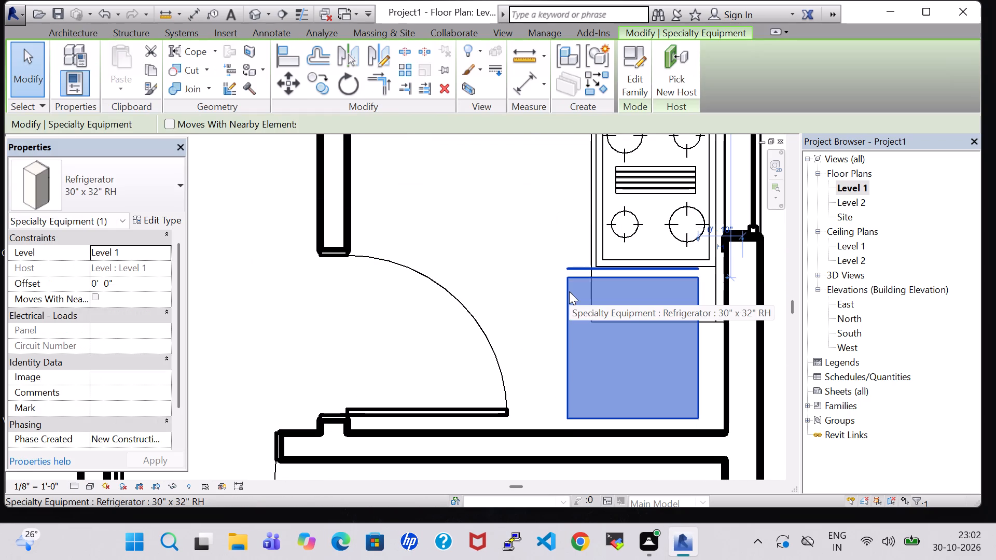
{"action": "key", "text": "space"}
{"action": "key", "text": "space"}
{"action": "key", "text": "space"}
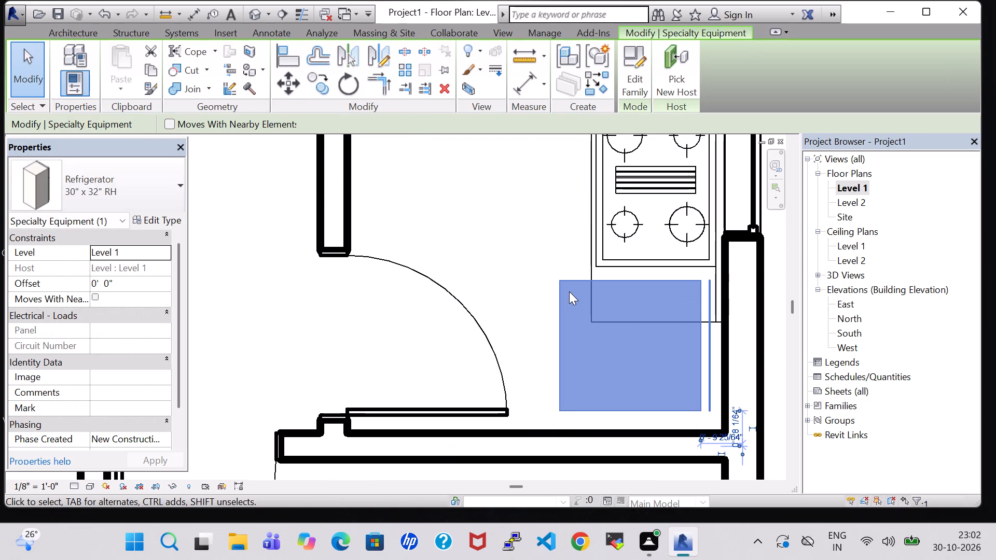
Nudge the refrigerator south and east, closer to the kitchen's southeast corner.
{"action": "left_click", "coordinate": [569, 291]}
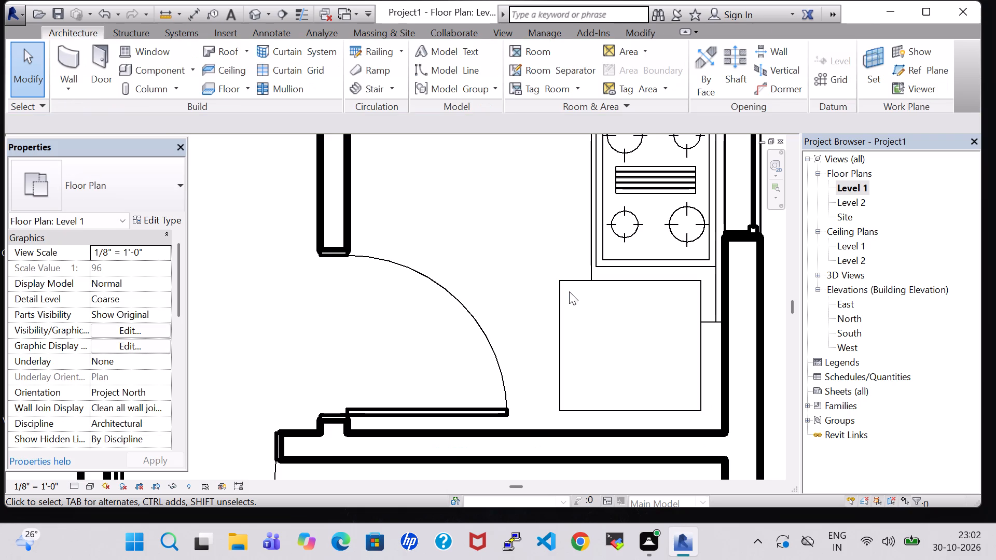
{"action": "key", "text": "Right"}
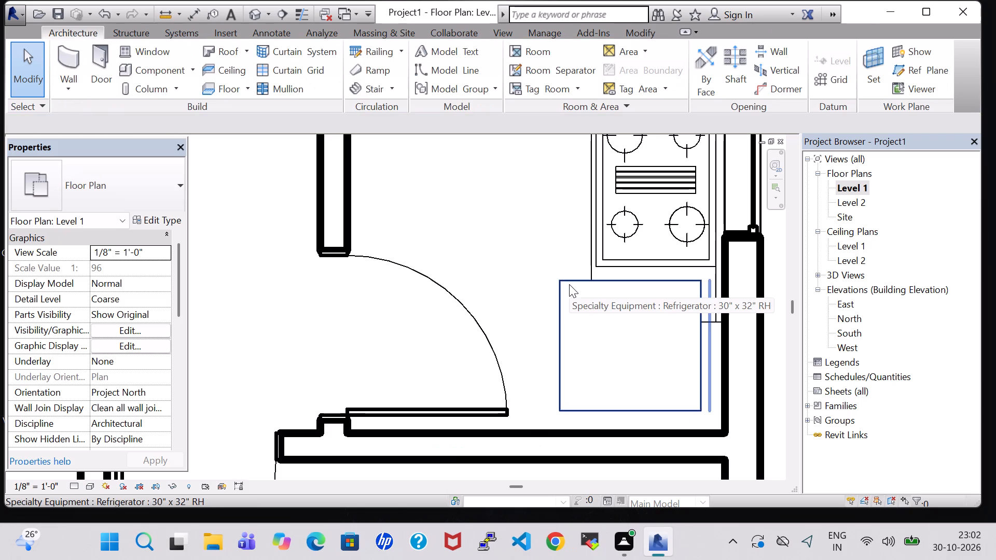
{"action": "key", "text": "Down"}
{"action": "key", "text": "Down"}
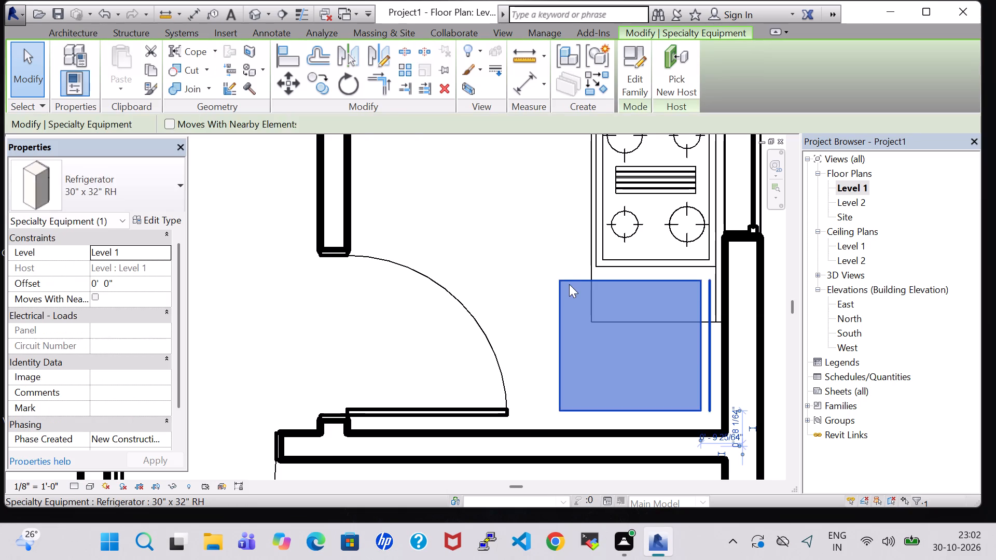
{"action": "key", "text": "Down"}
{"action": "key", "text": "Down"}
{"action": "key", "text": "Down"}
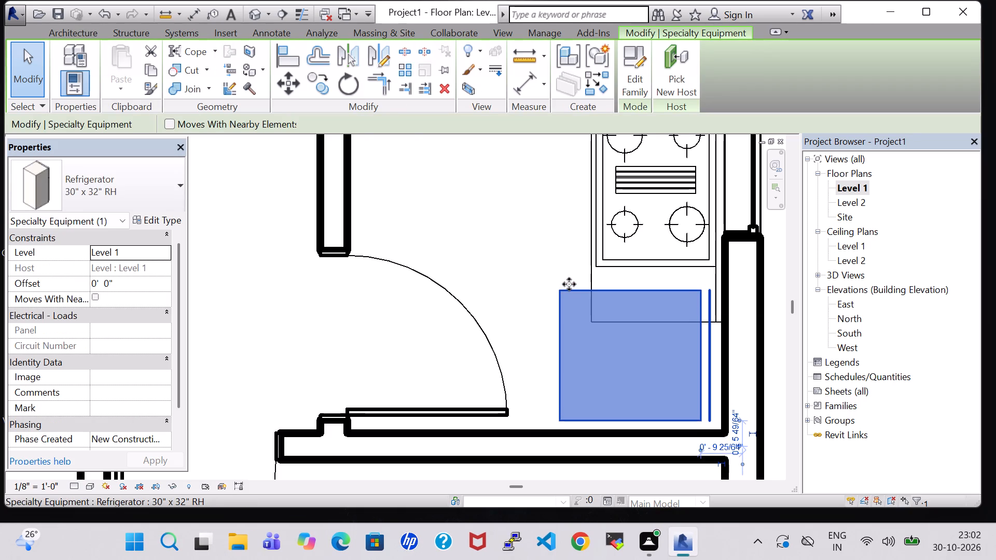
{"action": "key", "text": "Right"}
{"action": "key", "text": "Right"}
{"action": "key", "text": "Down"}
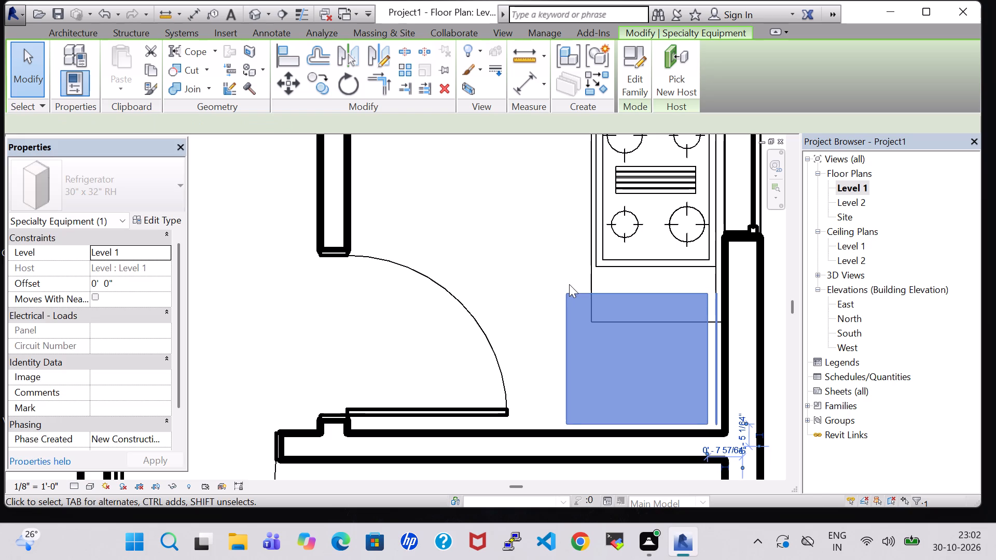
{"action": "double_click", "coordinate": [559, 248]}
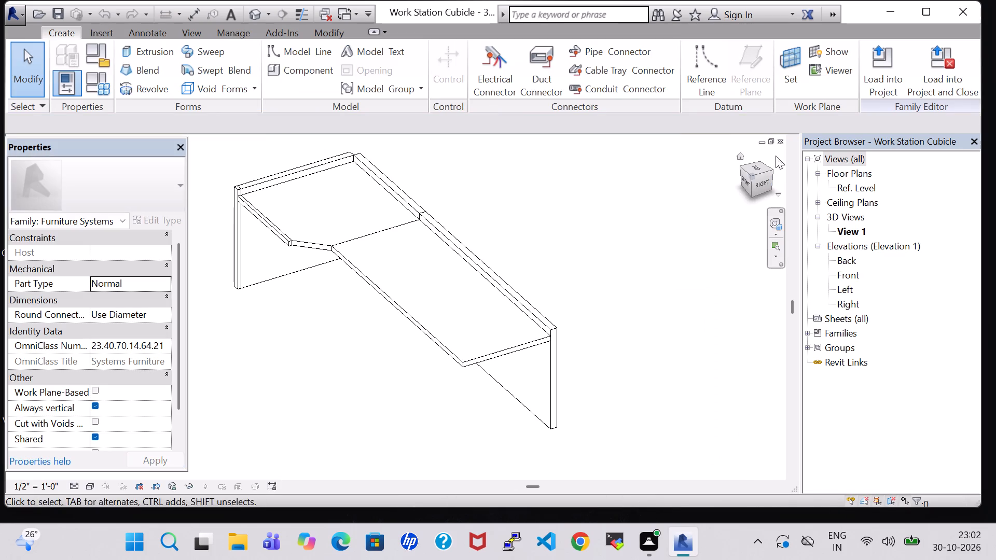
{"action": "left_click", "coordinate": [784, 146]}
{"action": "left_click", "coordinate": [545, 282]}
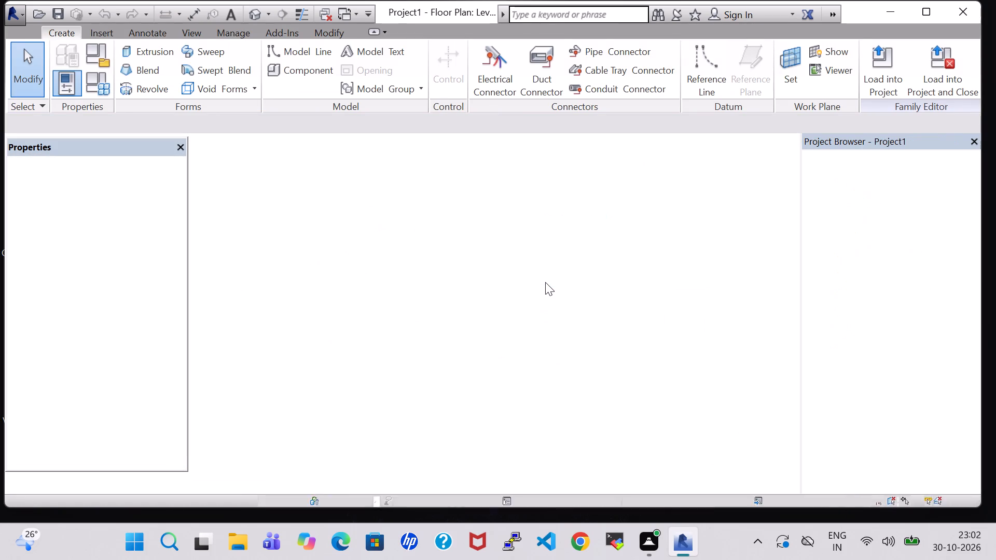
Set the Panel2 Length of the counter's Work Station Cubicle 96" x 96" type to 5' 0".
{"action": "left_click", "coordinate": [586, 244]}
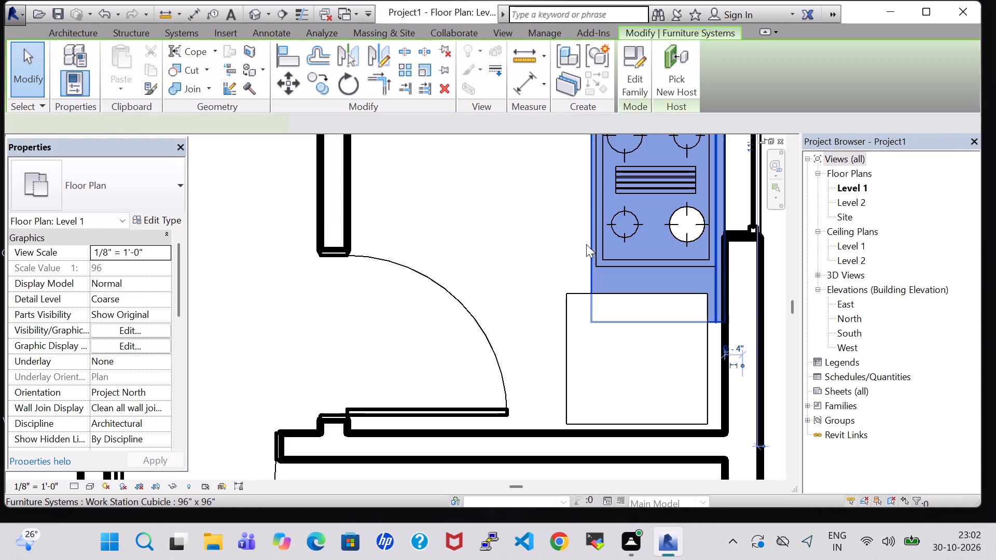
{"action": "left_click", "coordinate": [137, 220]}
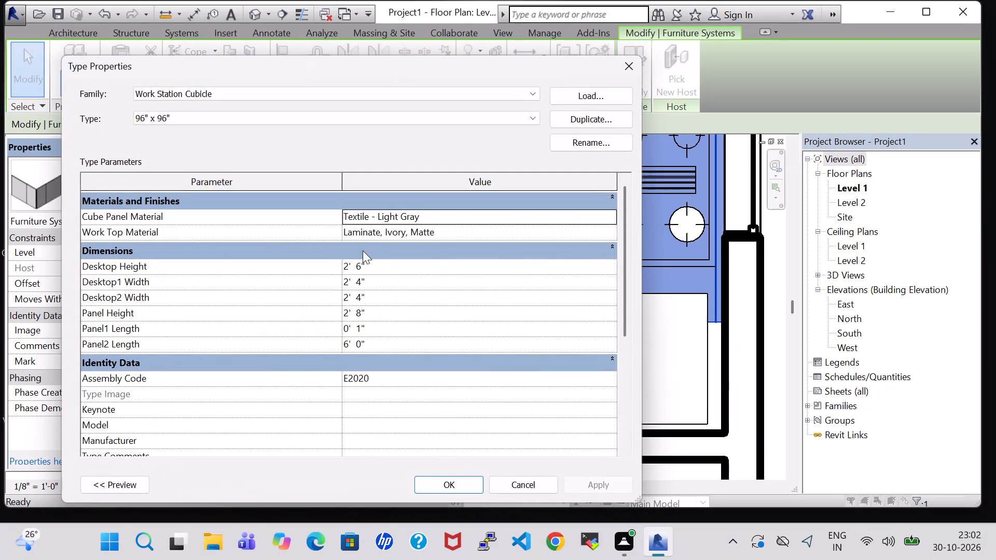
{"action": "left_click", "coordinate": [348, 347]}
{"action": "left_click", "coordinate": [348, 347]}
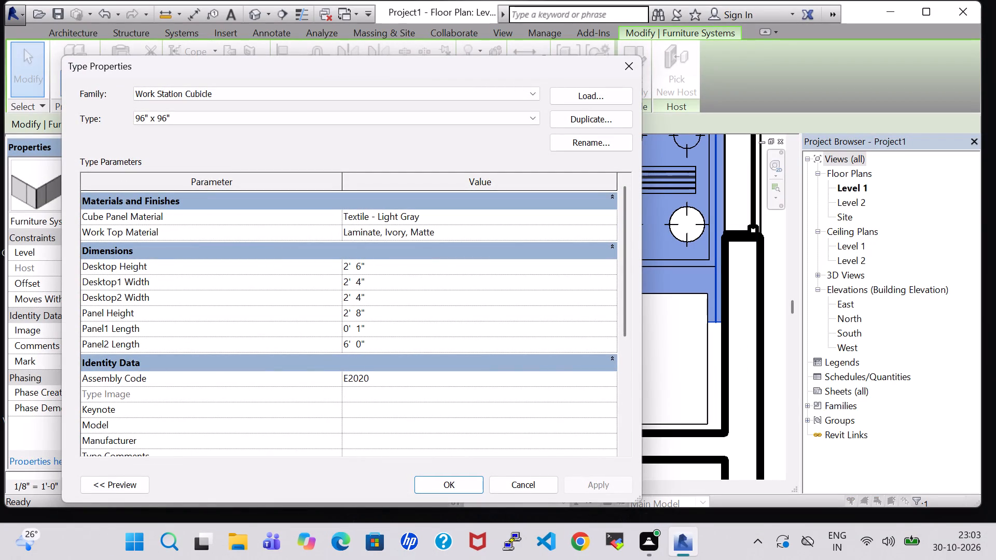
{"action": "key", "text": "BackSpace"}
{"action": "key", "text": "5"}
{"action": "left_click", "coordinate": [442, 483]}
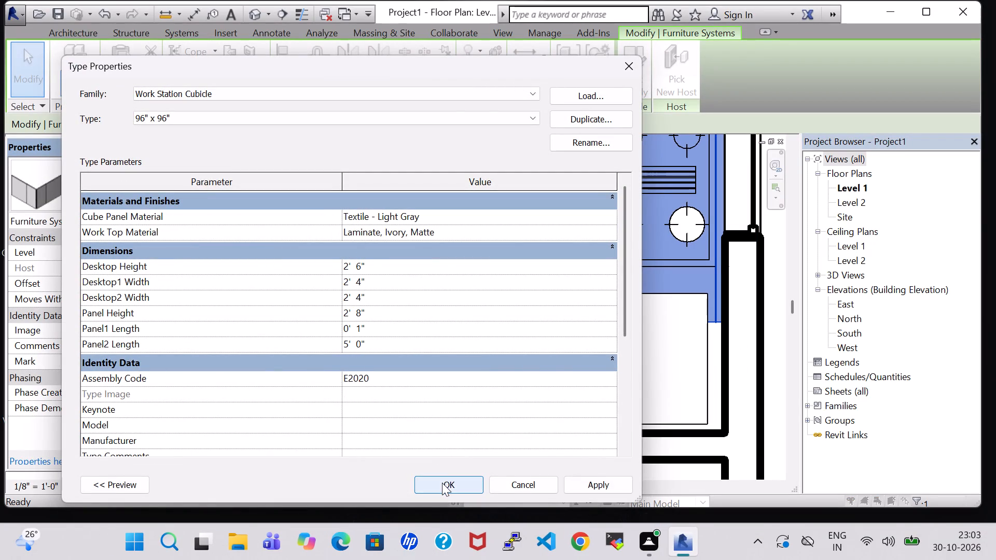
{"action": "left_click", "coordinate": [531, 248]}
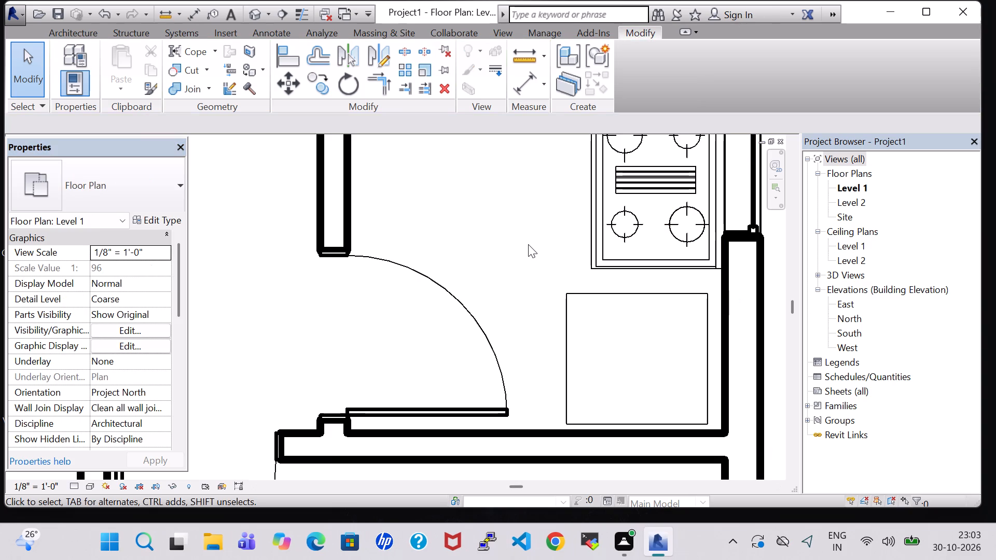
Nudge the refrigerator slightly further east toward the exterior wall.
{"action": "left_click", "coordinate": [593, 292]}
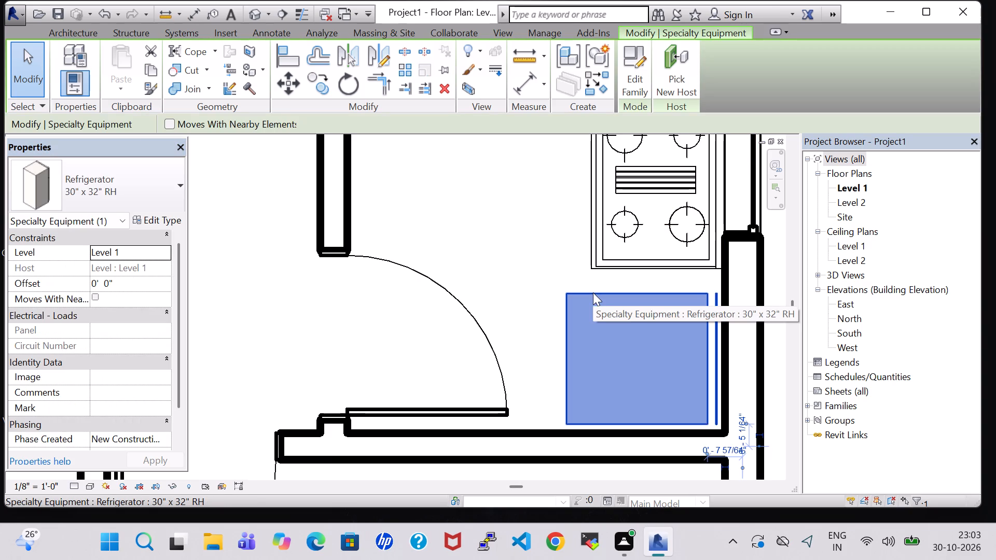
{"action": "key", "text": "Right"}
{"action": "left_click", "coordinate": [538, 242]}
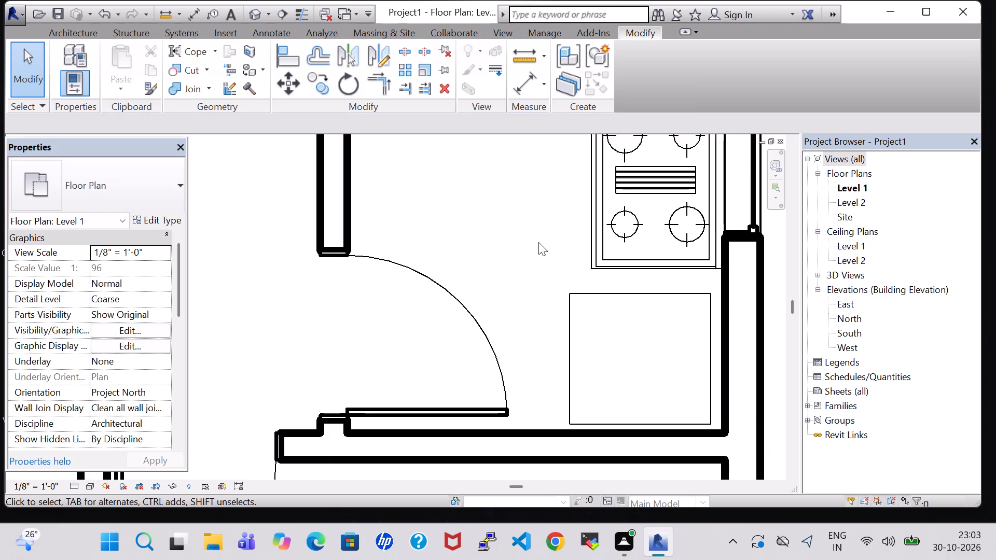
Set the Material of the kitchen refrigerator's 30" x 32" RH type to Carpet (1).
{"action": "scroll", "coordinate": [531, 242], "scroll_direction": "down", "scroll_amount": 2}
{"action": "left_click", "coordinate": [585, 279]}
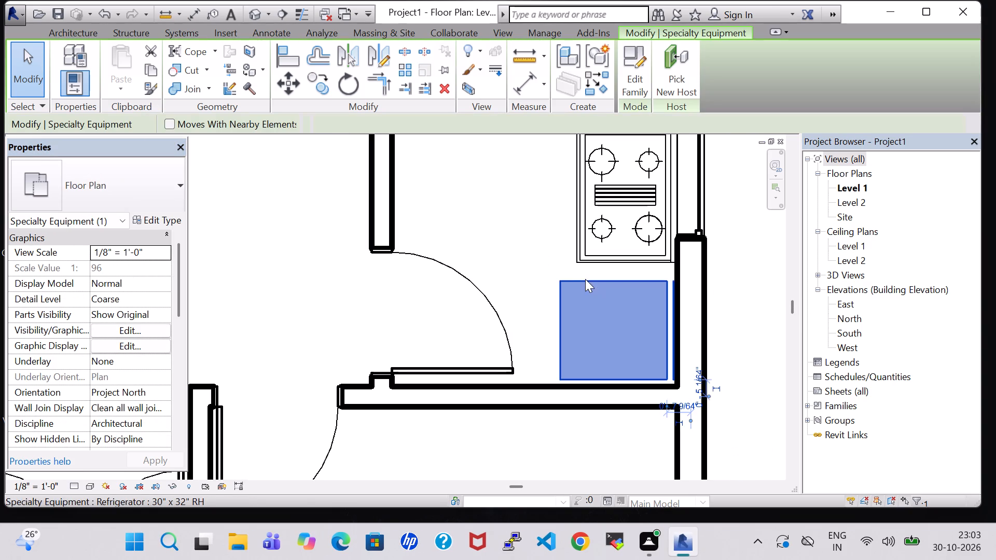
{"action": "double_click", "coordinate": [157, 220]}
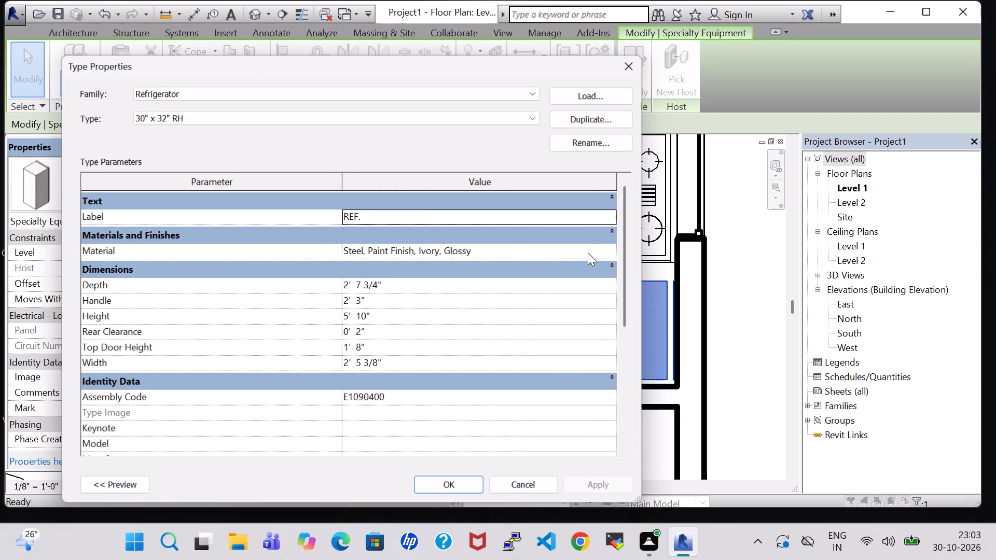
{"action": "left_click", "coordinate": [610, 247]}
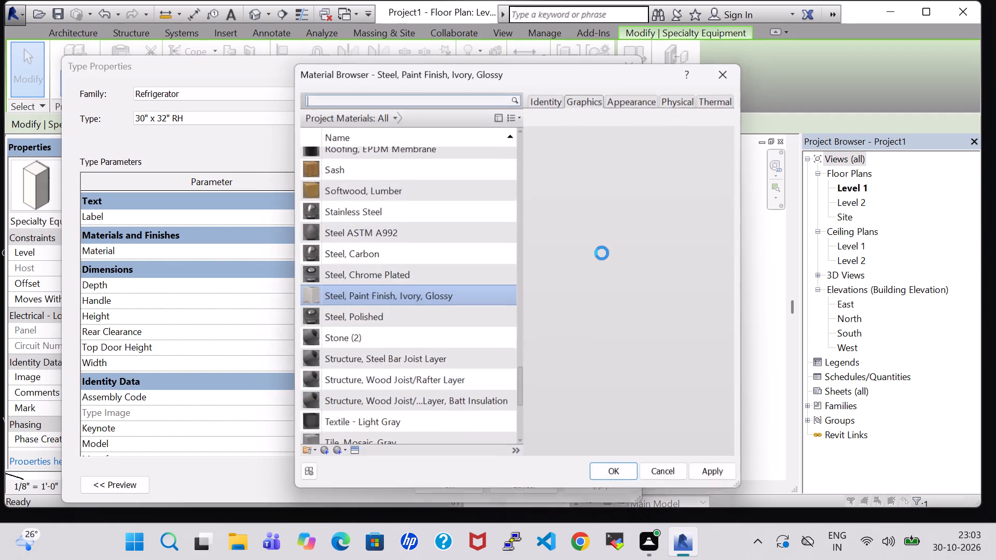
{"action": "scroll", "coordinate": [399, 306], "scroll_direction": "up", "scroll_amount": 10}
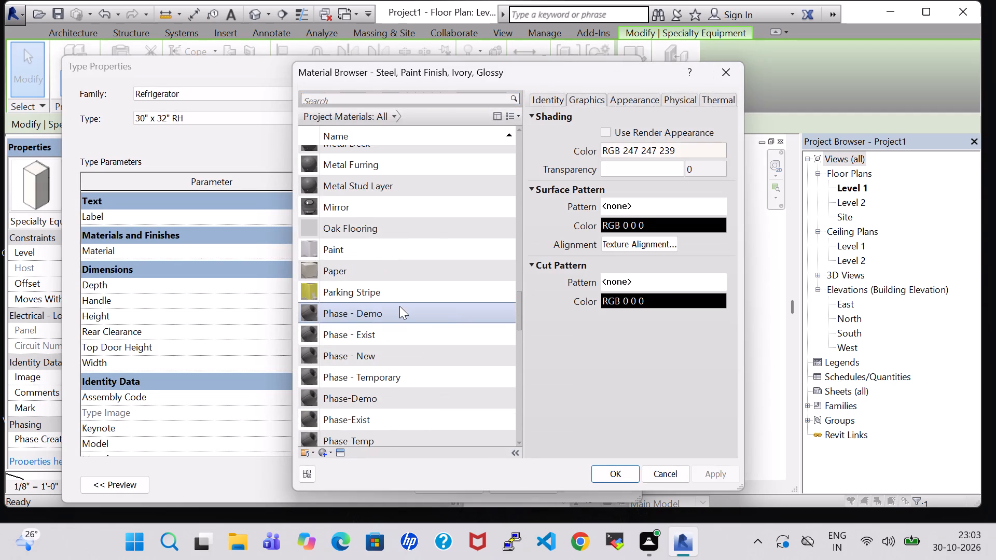
{"action": "scroll", "coordinate": [399, 306], "scroll_direction": "up", "scroll_amount": 9}
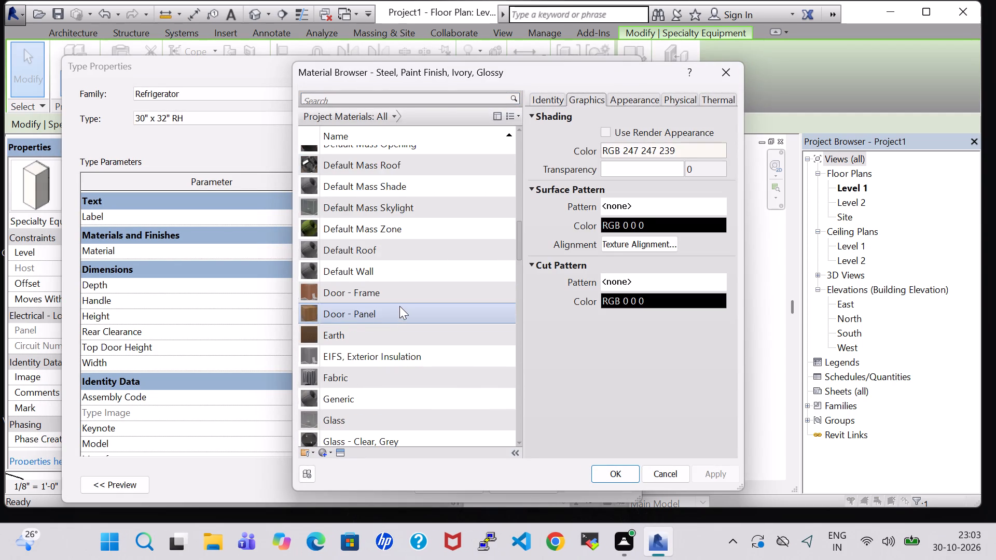
{"action": "scroll", "coordinate": [399, 306], "scroll_direction": "up", "scroll_amount": 3}
{"action": "scroll", "coordinate": [399, 306], "scroll_direction": "down", "scroll_amount": 4}
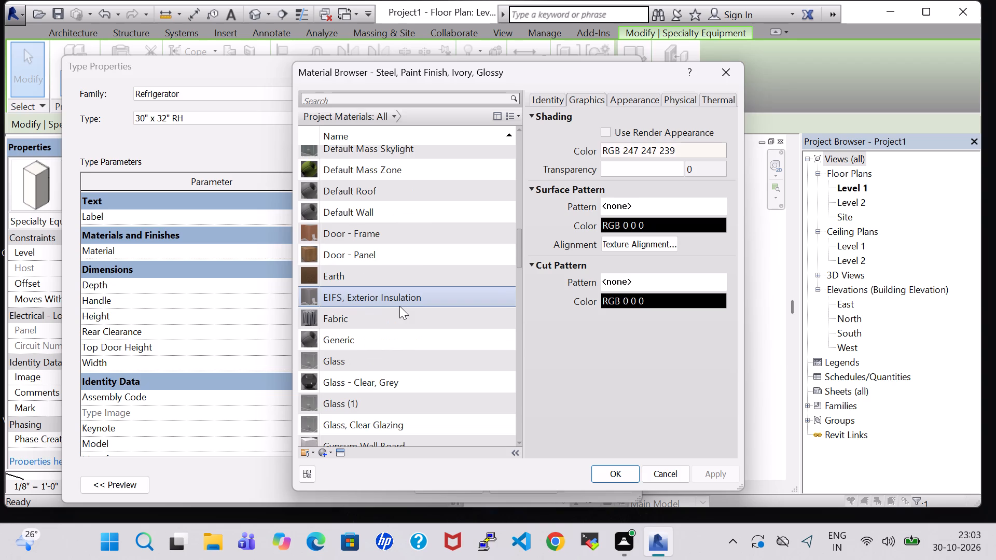
{"action": "scroll", "coordinate": [396, 306], "scroll_direction": "up", "scroll_amount": 7}
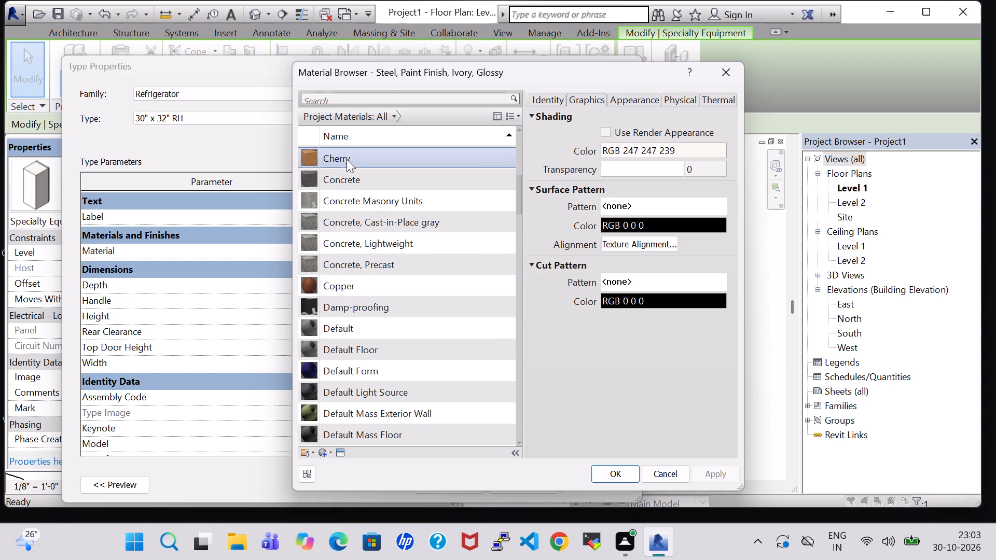
{"action": "left_click", "coordinate": [347, 159]}
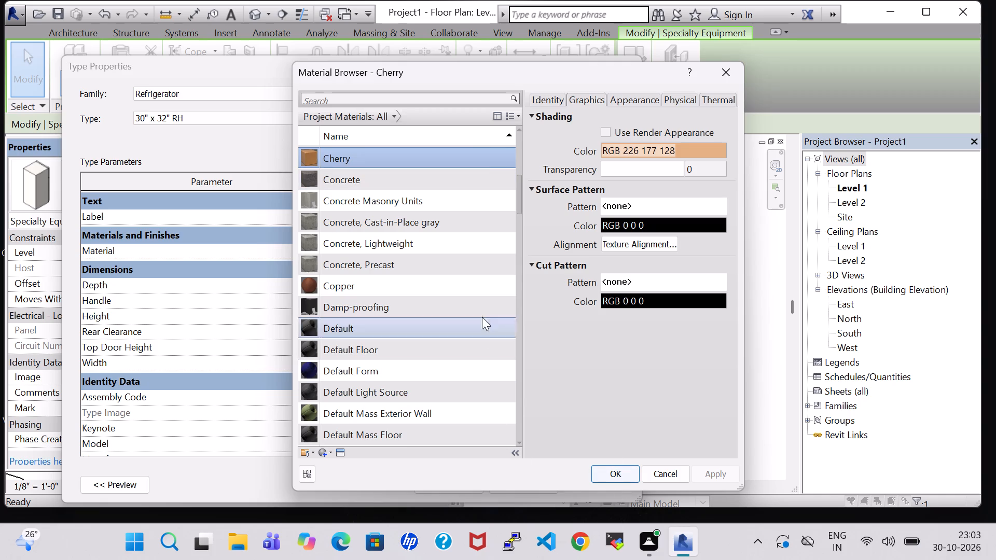
{"action": "scroll", "coordinate": [476, 290], "scroll_direction": "up", "scroll_amount": 2}
{"action": "left_click", "coordinate": [362, 232]}
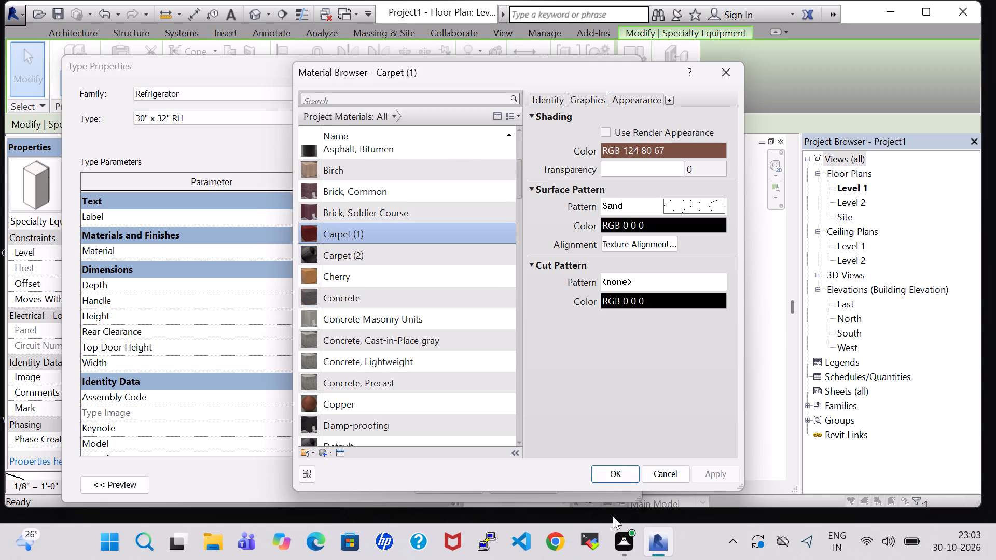
{"action": "left_click", "coordinate": [609, 468]}
{"action": "left_click", "coordinate": [455, 483]}
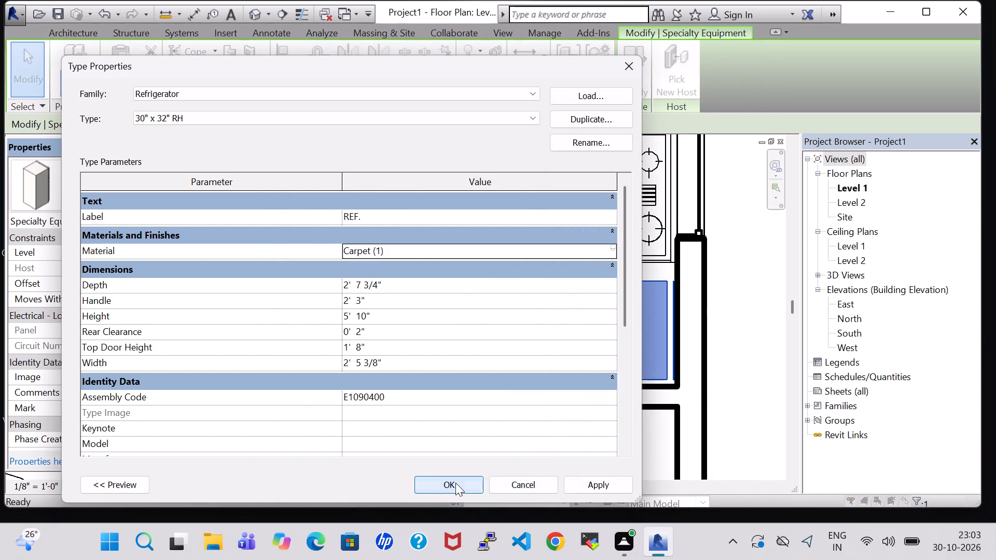
Nudge the four-burner cook top slightly north along the kitchen counter.
{"action": "scroll", "coordinate": [530, 236], "scroll_direction": "down", "scroll_amount": 3}
{"action": "middle_click_drag", "start_coordinate": [530, 235], "coordinate": [530, 363]}
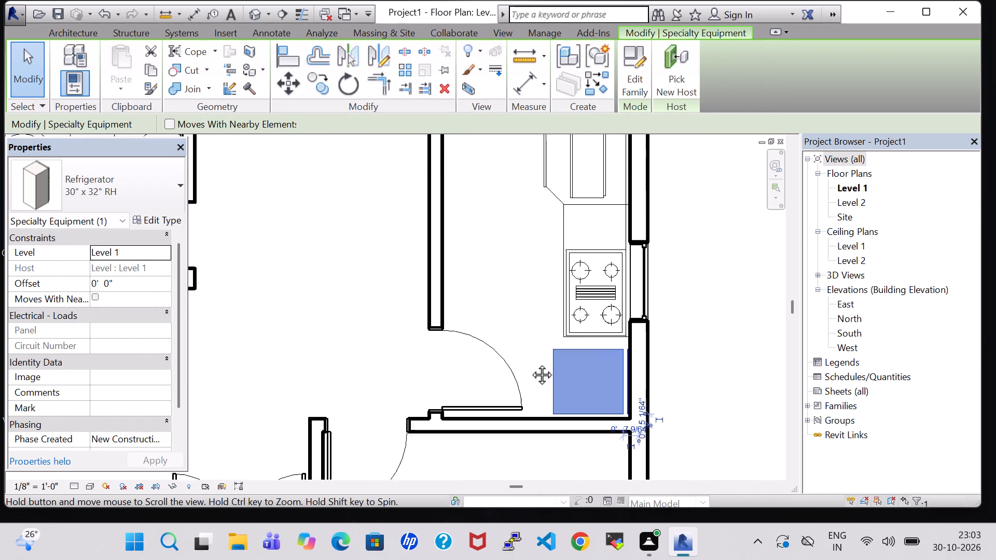
{"action": "middle_click_drag", "start_coordinate": [530, 363], "coordinate": [530, 381]}
{"action": "left_click", "coordinate": [581, 323]}
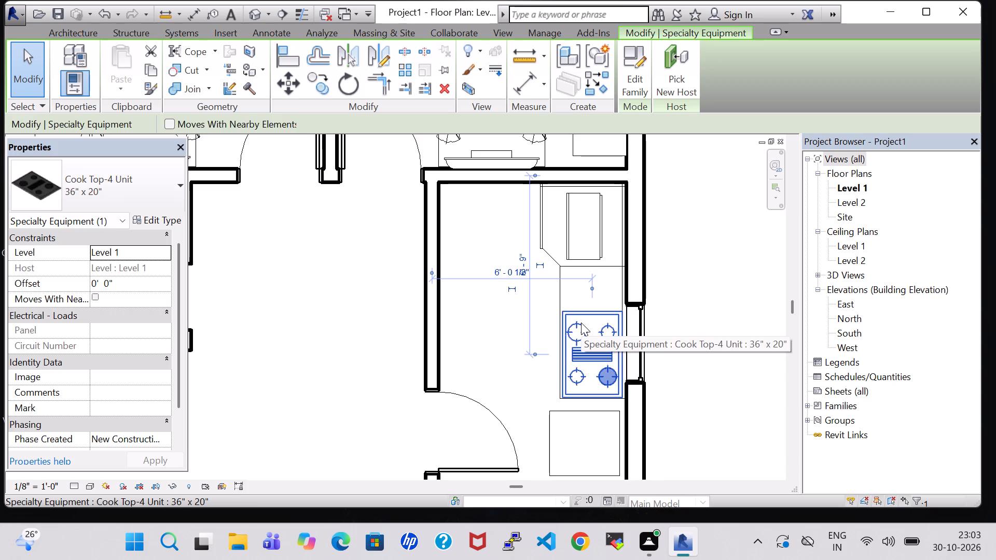
{"action": "key", "text": "Up"}
{"action": "key", "text": "Up"}
{"action": "key", "text": "Up"}
{"action": "key", "text": "Up"}
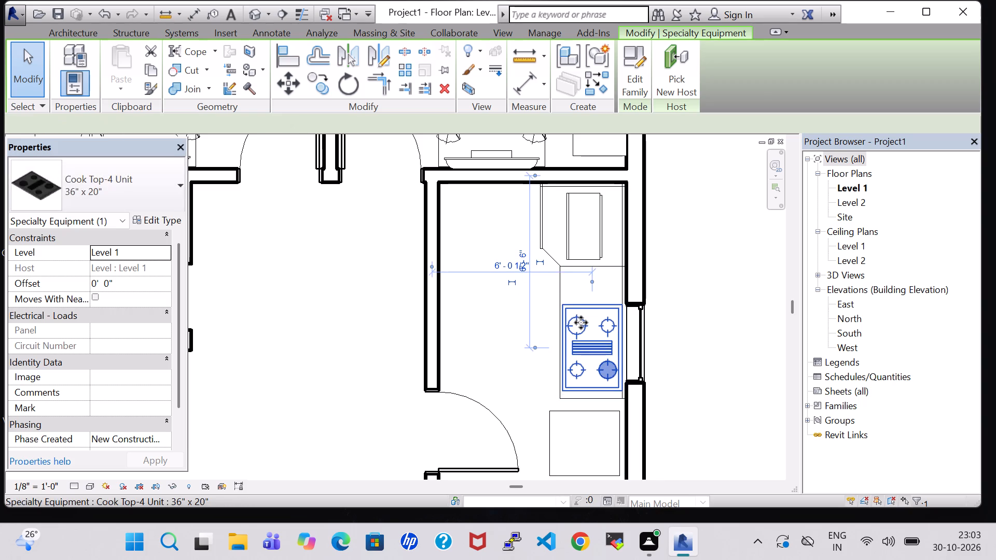
{"action": "left_click", "coordinate": [702, 317]}
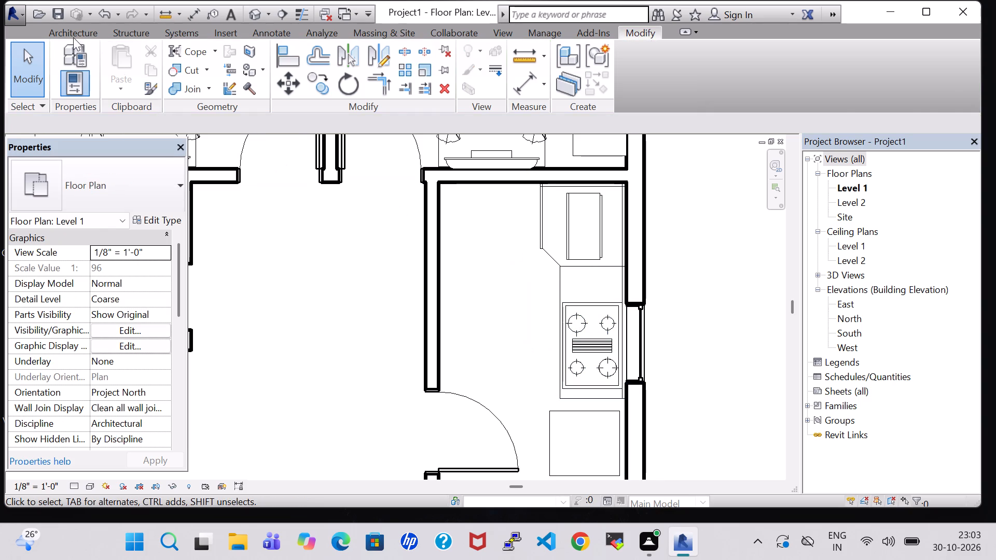
Load the Sink Kitchen-Triple family from the US Imperial library's Plumbing, Architectural, Fixtures, Sinks folder for component placement.
{"action": "left_click", "coordinate": [66, 34]}
{"action": "left_click", "coordinate": [165, 69]}
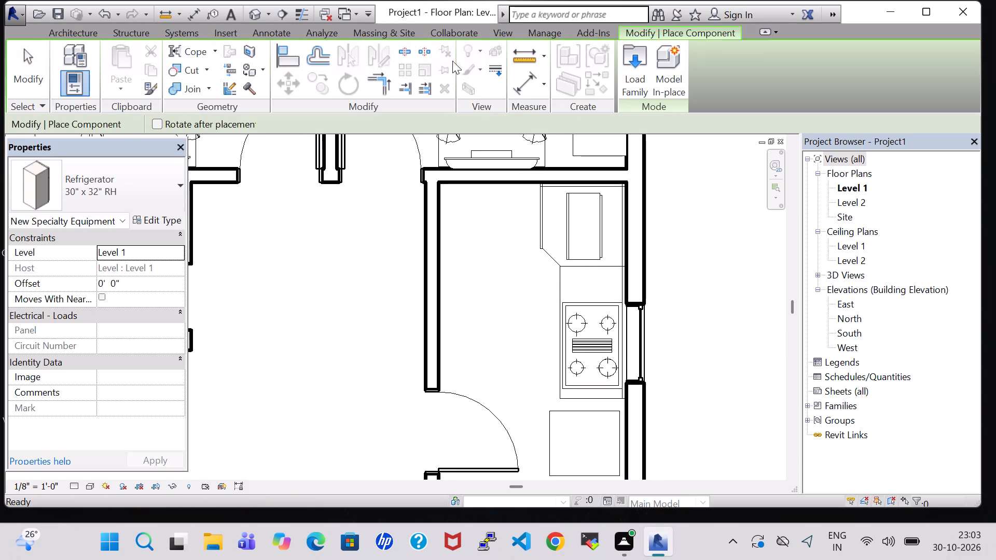
{"action": "left_click", "coordinate": [630, 72]}
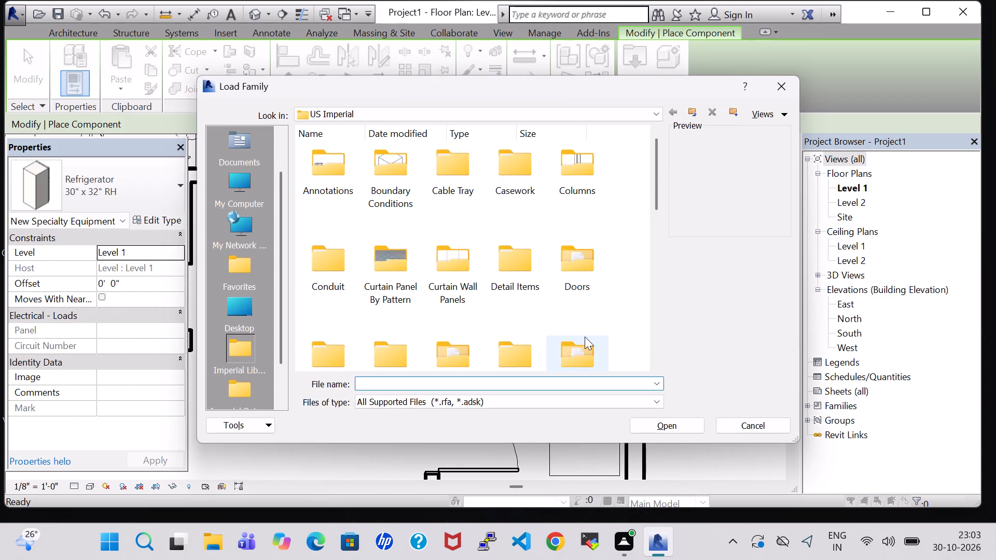
{"action": "left_click", "coordinate": [585, 337]}
{"action": "key", "text": "p"}
{"action": "double_click", "coordinate": [455, 175]}
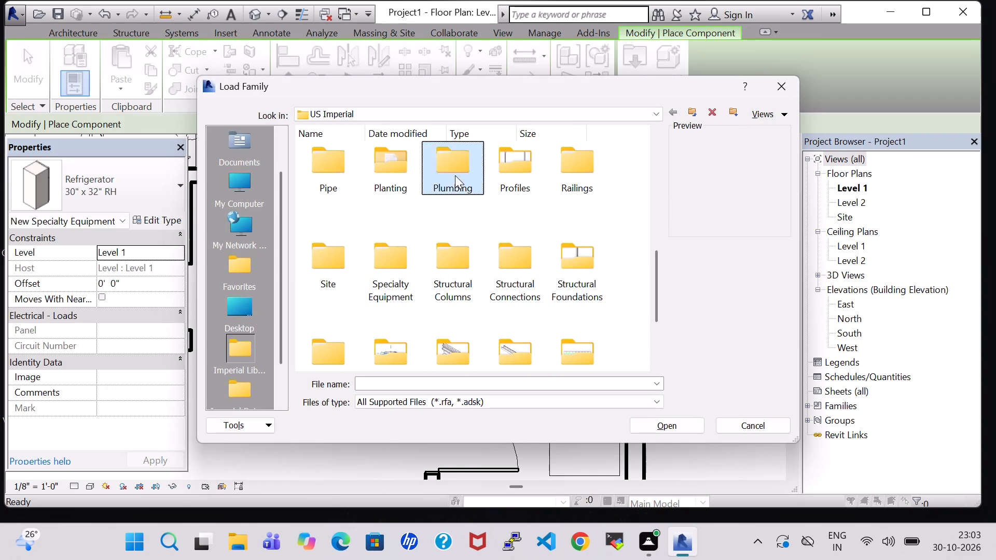
{"action": "double_click", "coordinate": [344, 172]}
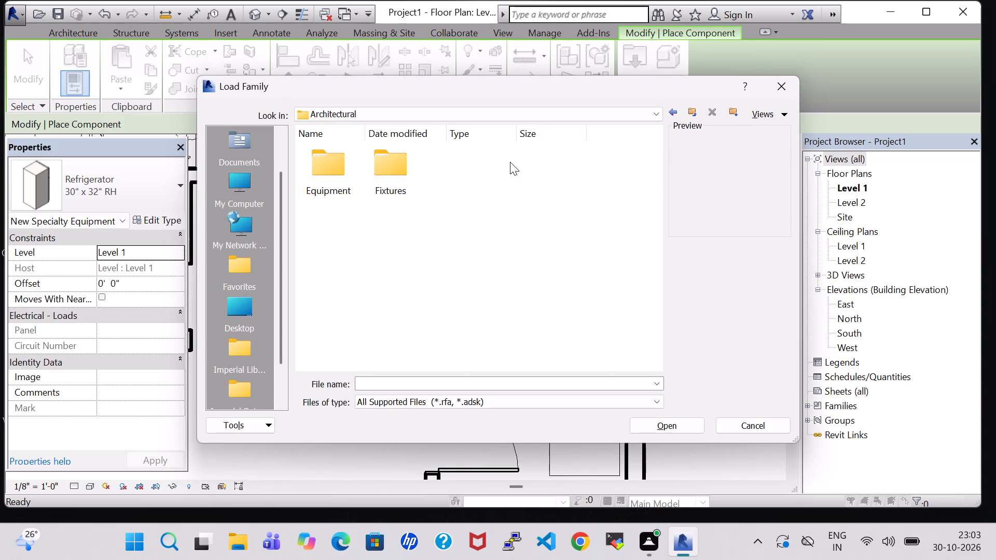
{"action": "double_click", "coordinate": [376, 169]}
{"action": "double_click", "coordinate": [559, 166]}
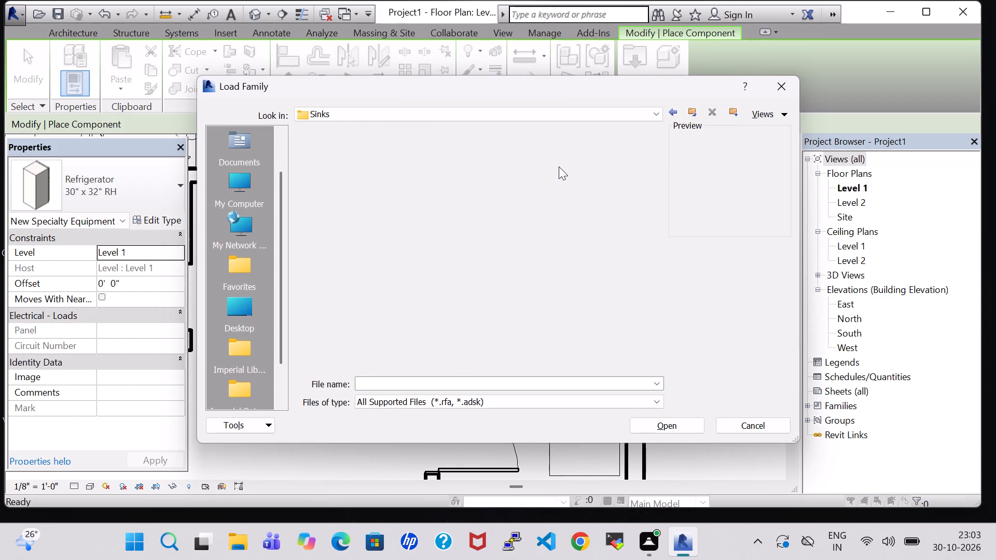
{"action": "left_click", "coordinate": [513, 174]}
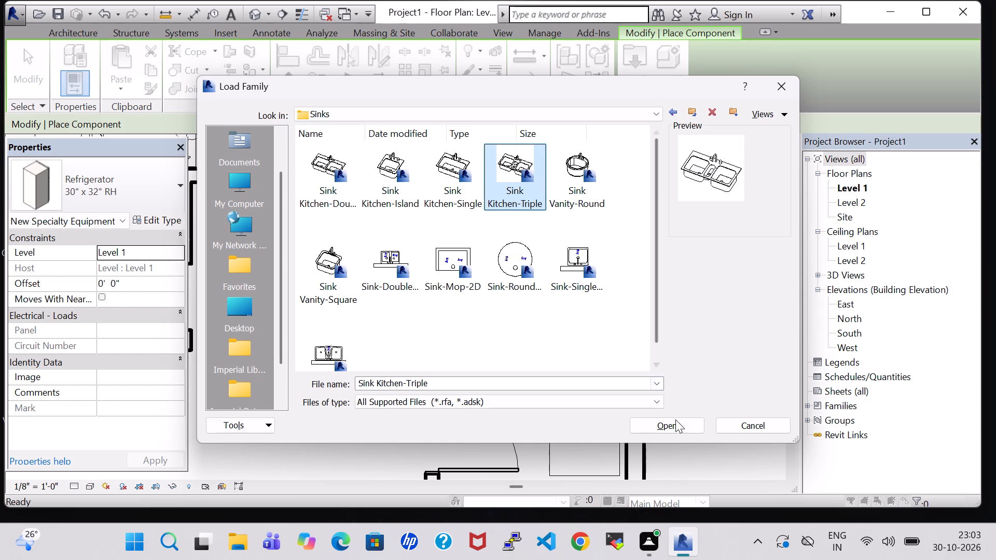
{"action": "left_click", "coordinate": [675, 425]}
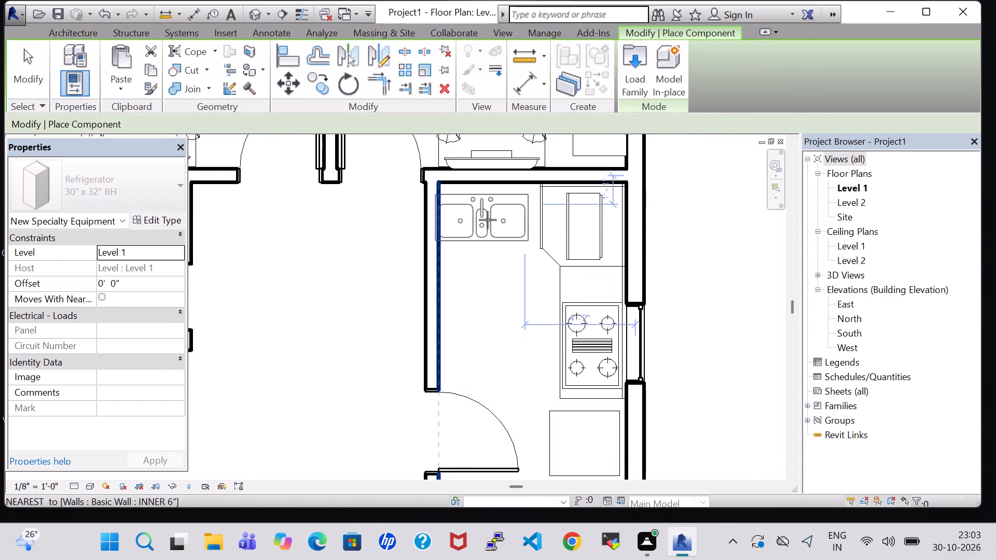
Place the 42" x 21" triple kitchen sink against the north wall in the kitchen's northwest corner, beside the counter.
{"action": "scroll", "coordinate": [488, 219], "scroll_direction": "up", "scroll_amount": 5}
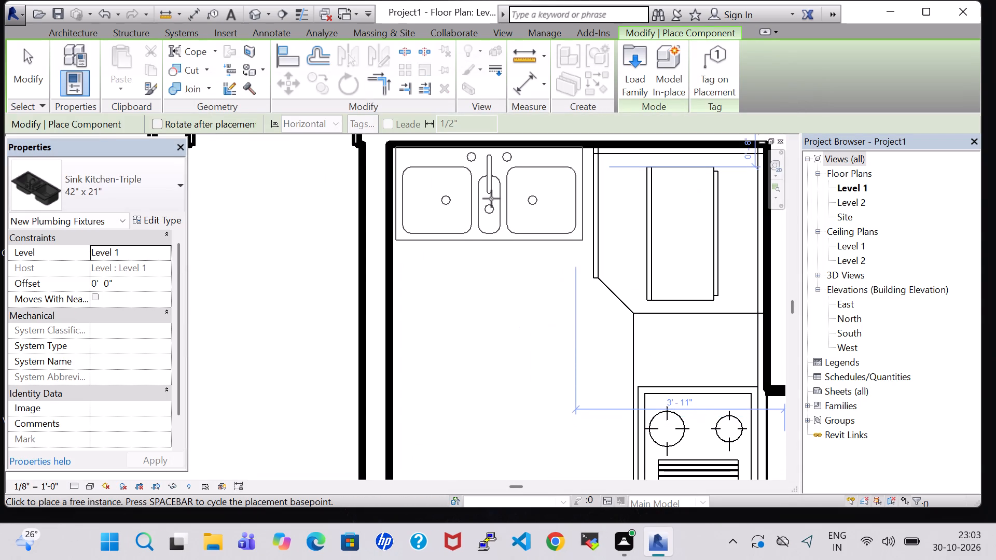
{"action": "left_click", "coordinate": [492, 199]}
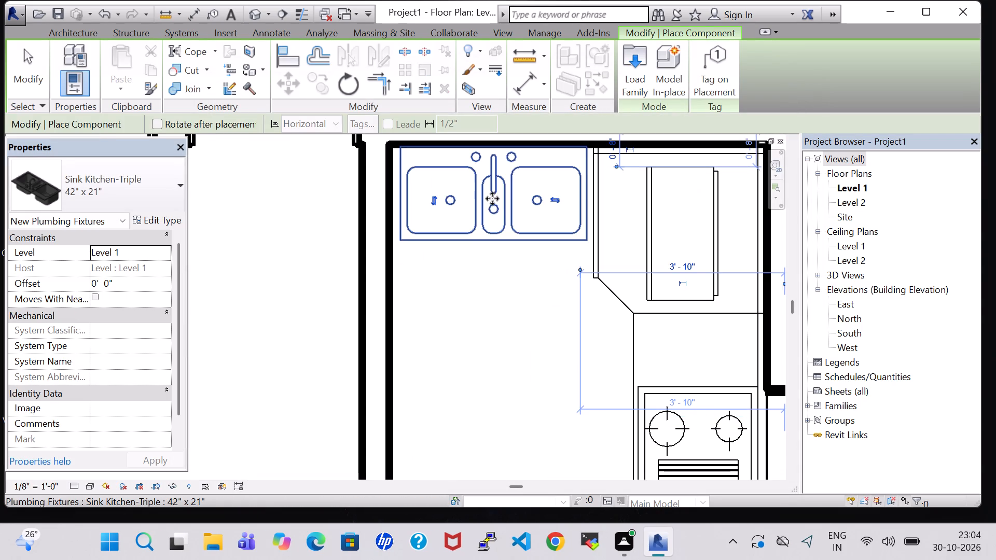
{"action": "key", "text": "Escape"}
{"action": "key", "text": "Escape"}
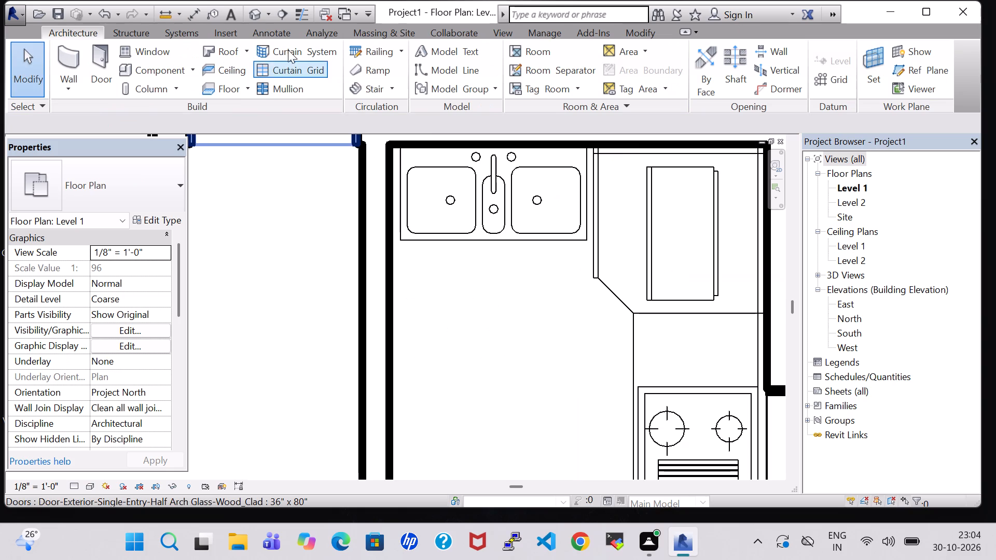
Open the default 3D view, saving the project as Project121 in the Desktop's work folder.
{"action": "double_click", "coordinate": [248, 19]}
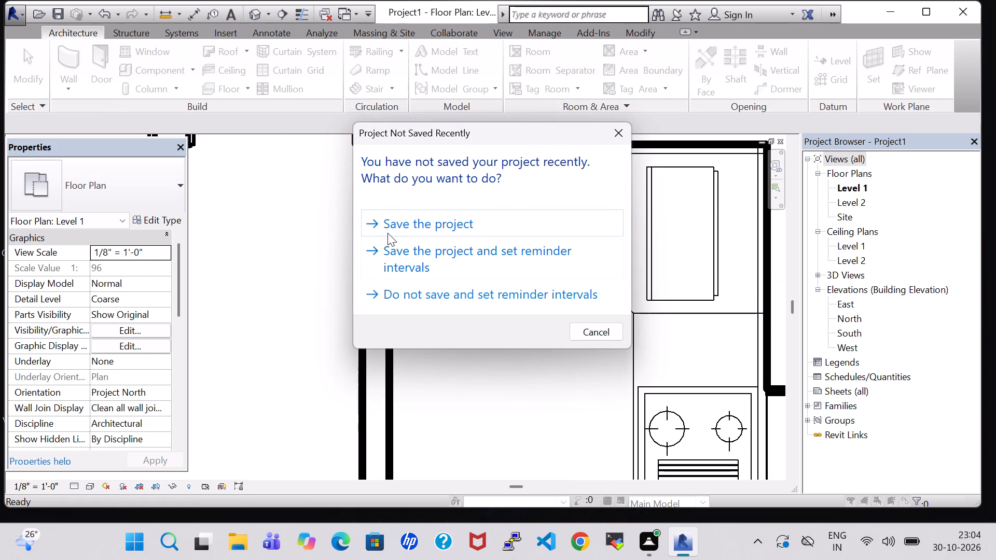
{"action": "left_click", "coordinate": [389, 232]}
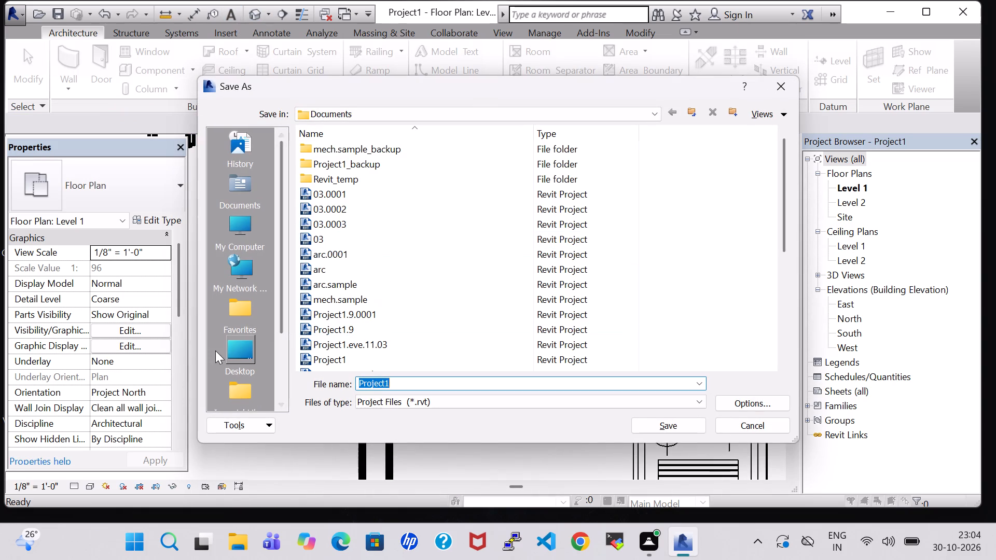
{"action": "left_click", "coordinate": [241, 355]}
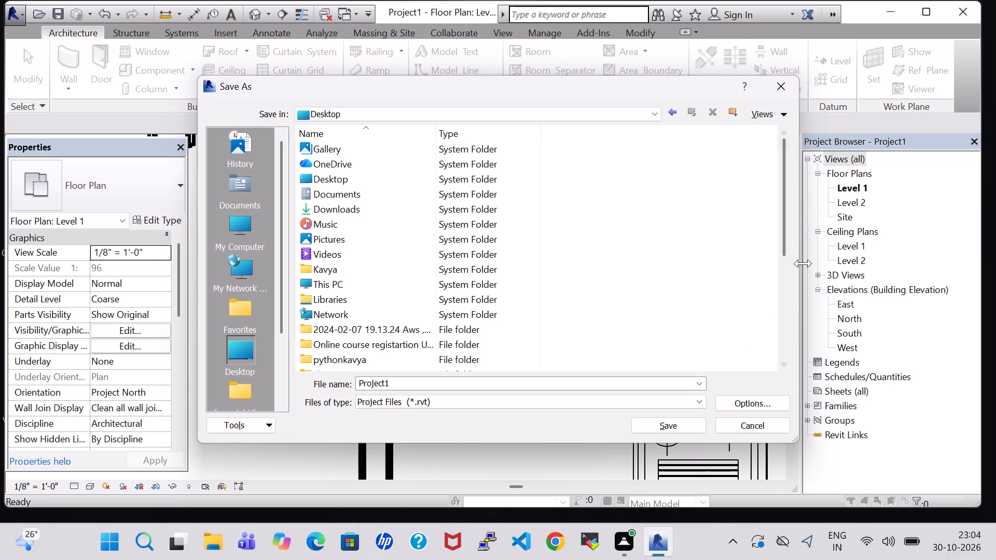
{"action": "scroll", "coordinate": [241, 190], "scroll_direction": "up", "scroll_amount": 2}
{"action": "left_click", "coordinate": [338, 184]}
{"action": "double_click", "coordinate": [397, 174]}
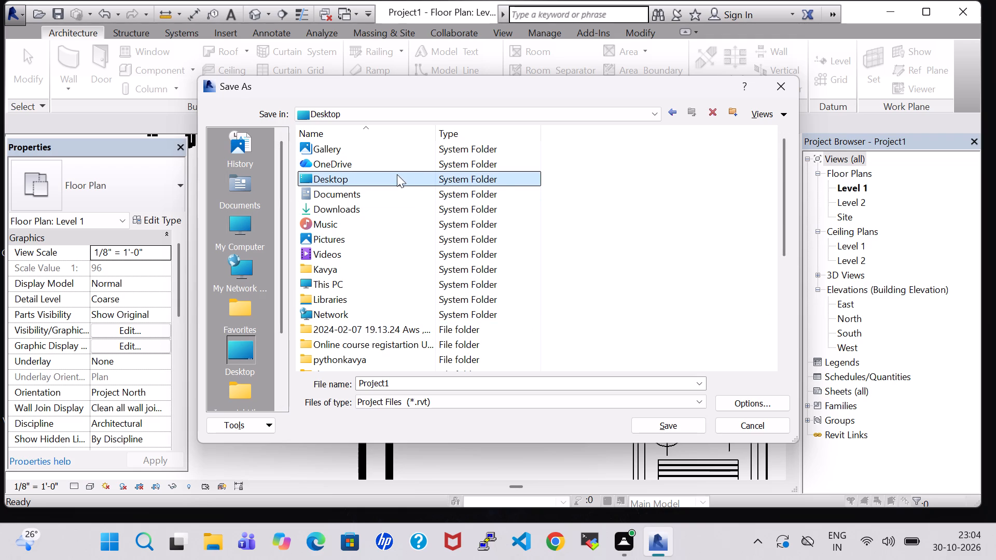
{"action": "double_click", "coordinate": [337, 260]}
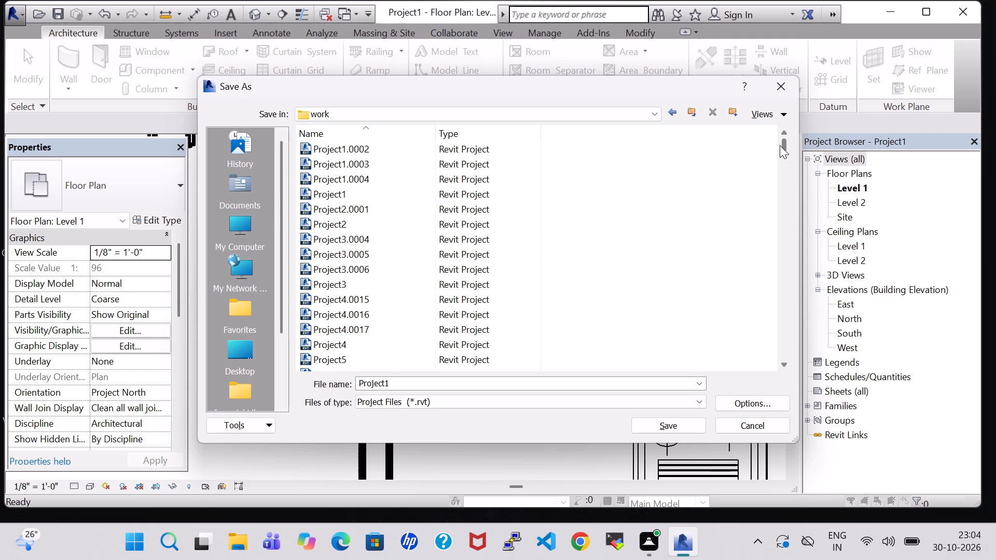
{"action": "left_click_drag", "start_coordinate": [778, 144], "coordinate": [752, 298]}
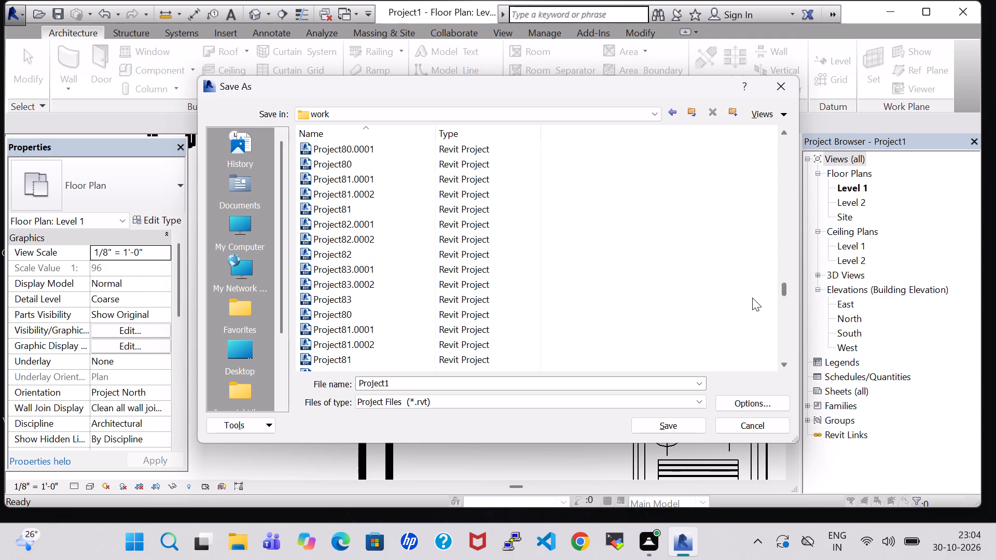
{"action": "left_click_drag", "start_coordinate": [752, 298], "coordinate": [757, 370]}
{"action": "left_click", "coordinate": [408, 380]}
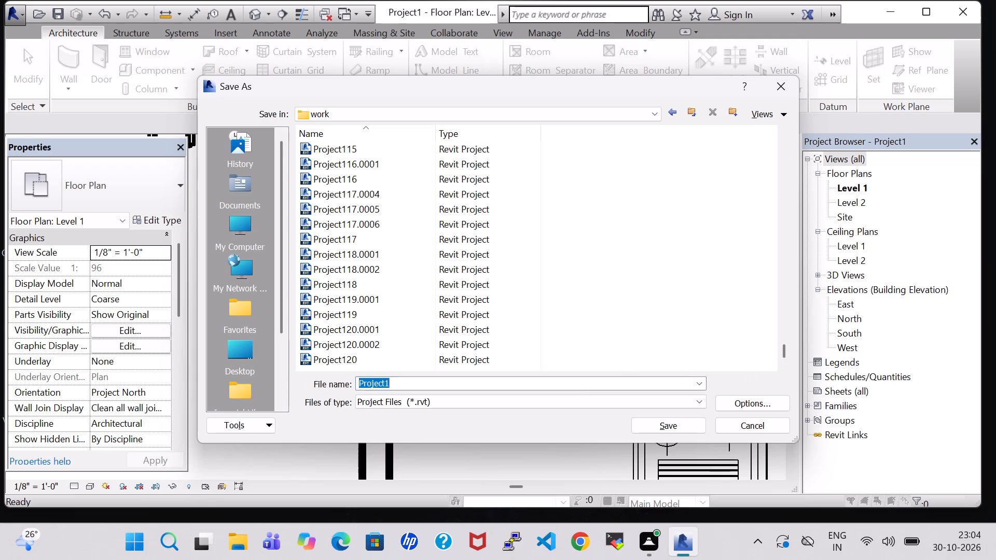
{"action": "left_click", "coordinate": [402, 384]}
{"action": "type", "text": "21"}
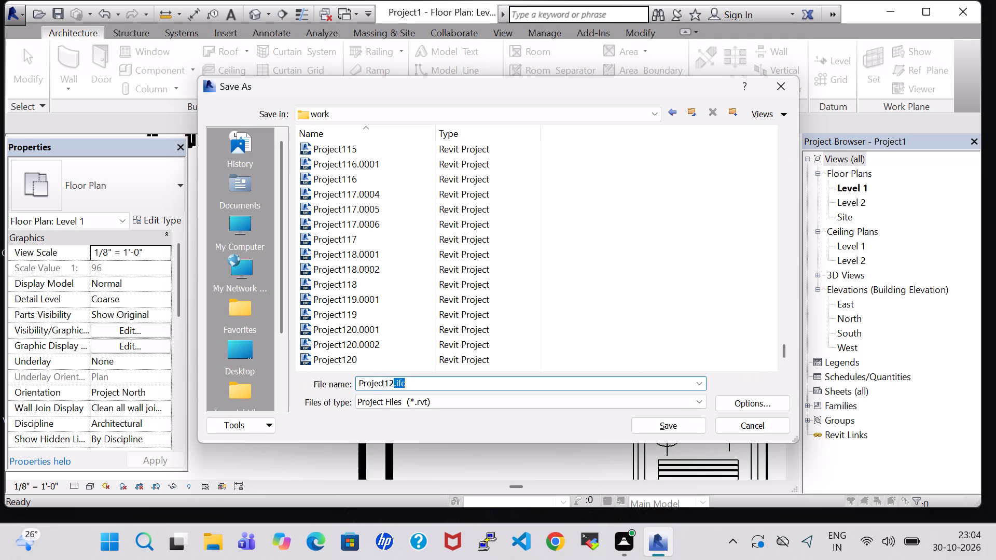
{"action": "left_click", "coordinate": [683, 423]}
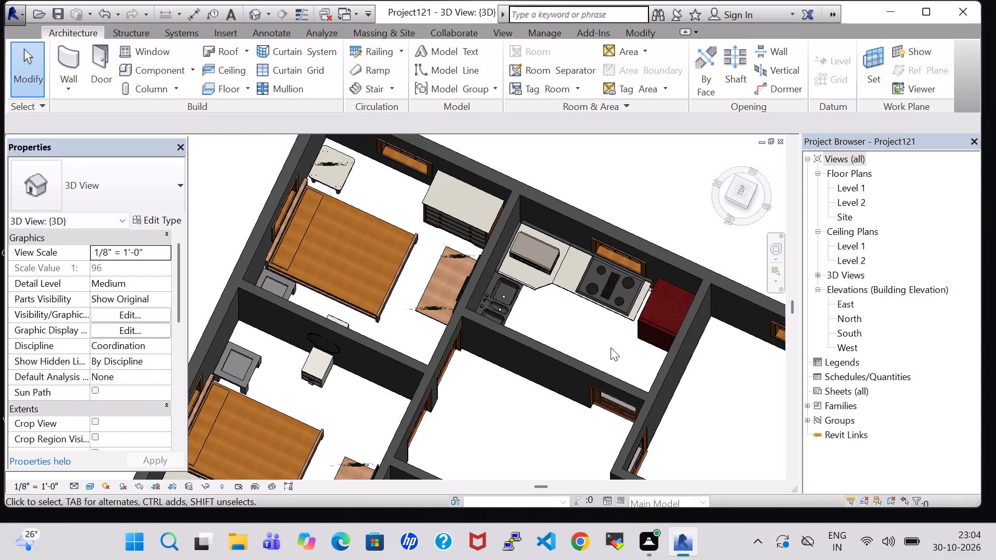
Examine the kitchen fixtures in 3D, including the triple sink, counter, microwave, cook top and refrigerator.
{"action": "middle_click_drag", "start_coordinate": [611, 347], "coordinate": [641, 321], "text": "shift"}
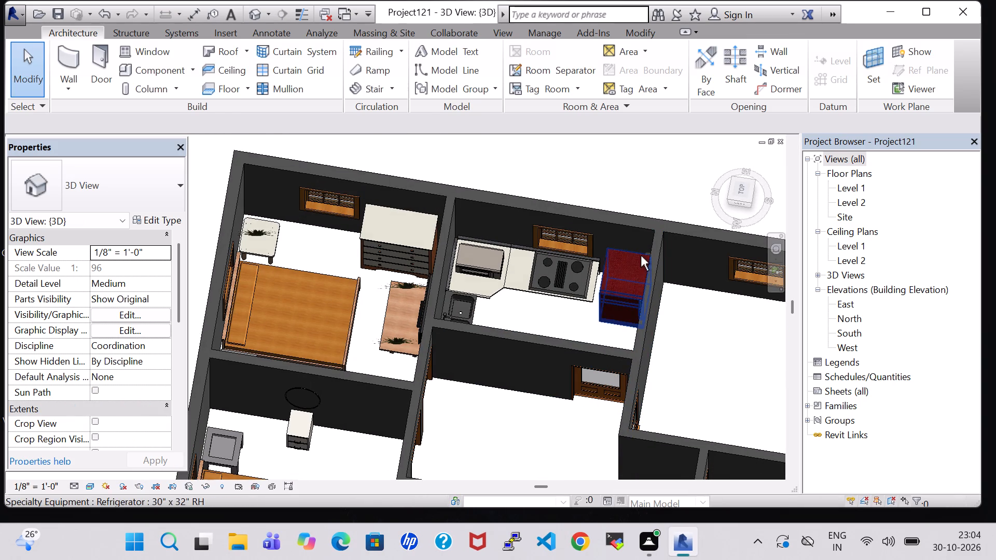
{"action": "scroll", "coordinate": [603, 294], "scroll_direction": "up", "scroll_amount": 6}
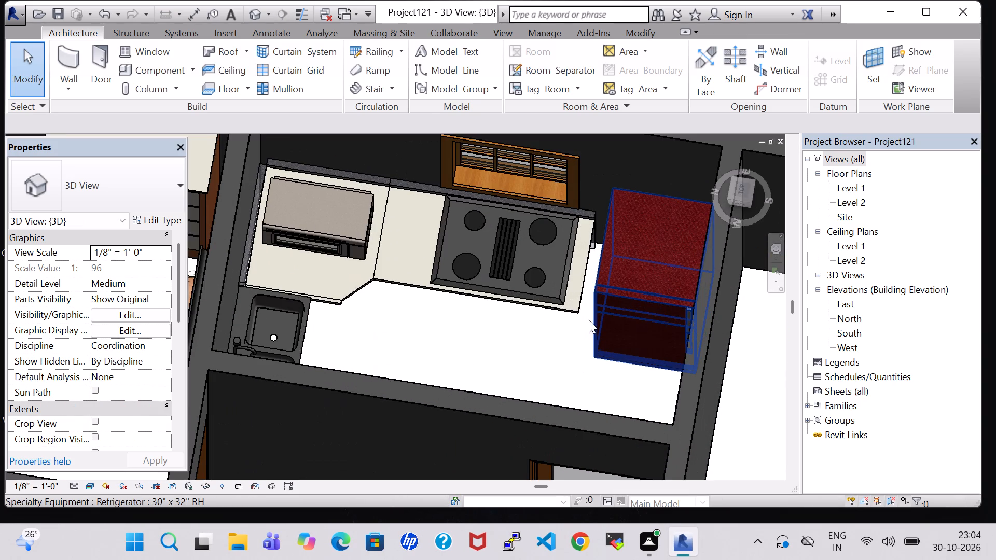
{"action": "middle_click_drag", "start_coordinate": [589, 320], "coordinate": [529, 342]}
{"action": "scroll", "coordinate": [529, 381], "scroll_direction": "up", "scroll_amount": 1}
{"action": "middle_click_drag", "start_coordinate": [529, 382], "coordinate": [476, 279], "text": "shift"}
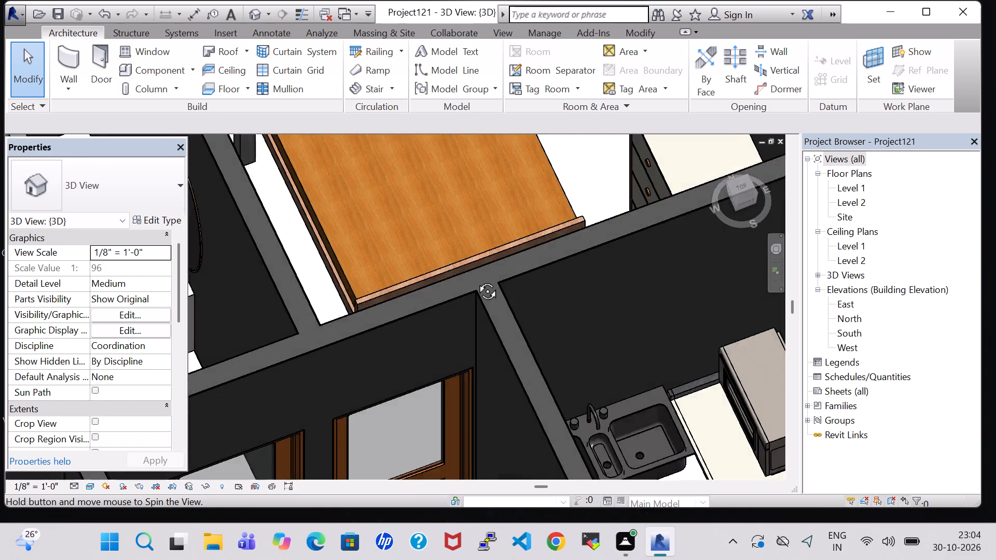
{"action": "middle_click_drag", "start_coordinate": [476, 279], "coordinate": [476, 278], "text": "shift"}
{"action": "middle_click_drag", "start_coordinate": [601, 364], "coordinate": [365, 286]}
{"action": "middle_click_drag", "start_coordinate": [504, 370], "coordinate": [468, 376], "text": "shift"}
{"action": "middle_click_drag", "start_coordinate": [468, 376], "coordinate": [468, 242]}
{"action": "middle_click_drag", "start_coordinate": [467, 418], "coordinate": [447, 149]}
{"action": "middle_click_drag", "start_coordinate": [468, 192], "coordinate": [464, 314]}
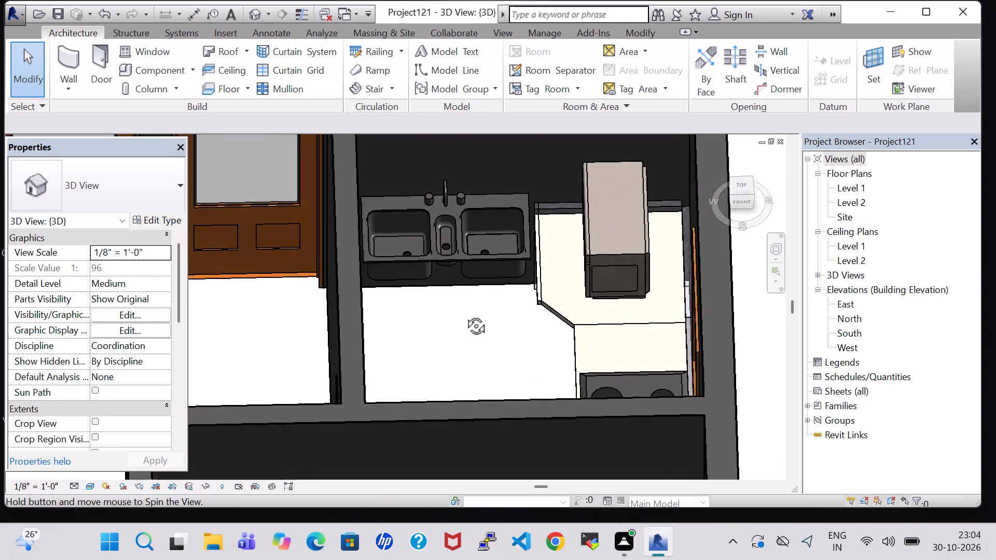
{"action": "middle_click_drag", "start_coordinate": [464, 314], "coordinate": [454, 267]}
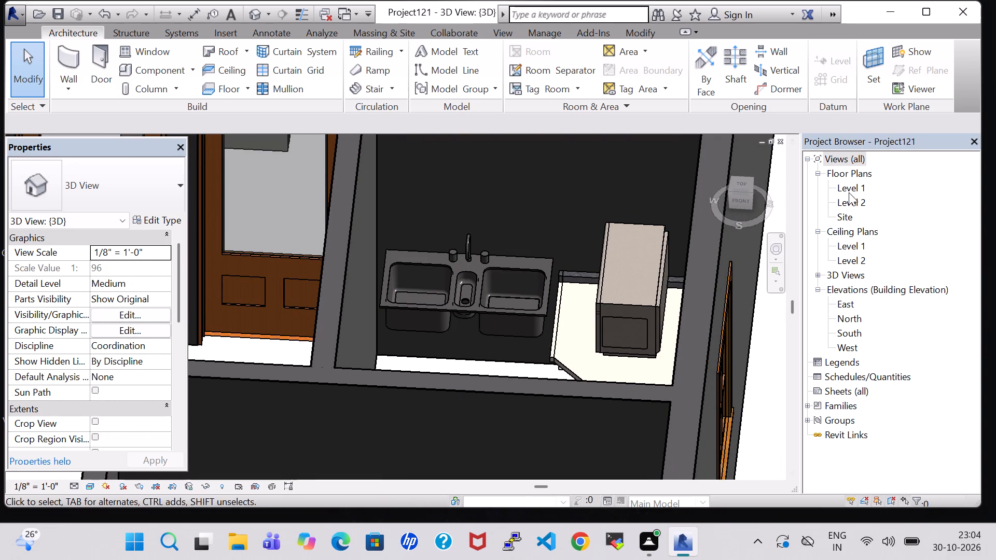
In the Level 1 floor plan, place a tagged room inside the kitchen with a 10' 0" limit offset.
{"action": "triple_click", "coordinate": [849, 187]}
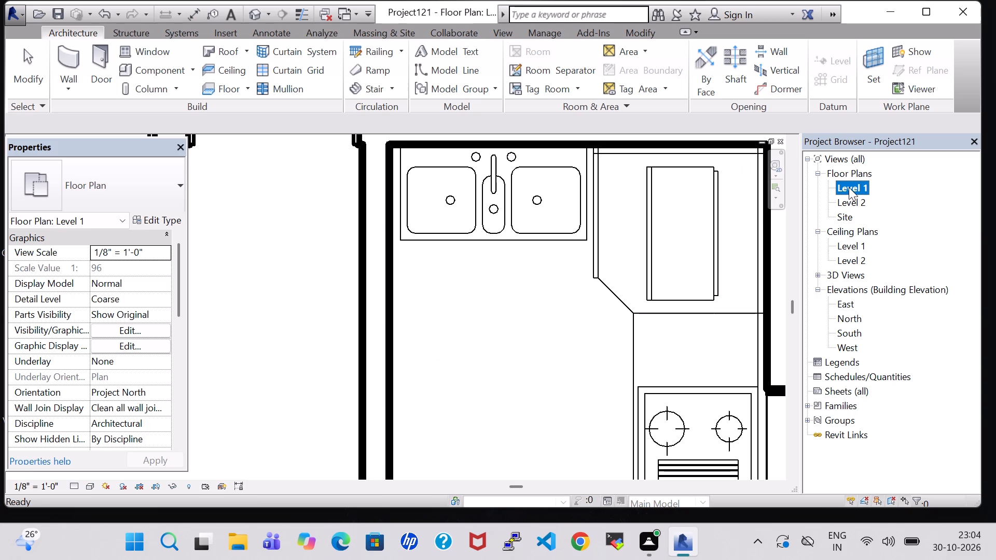
{"action": "scroll", "coordinate": [763, 147], "scroll_direction": "down", "scroll_amount": 7}
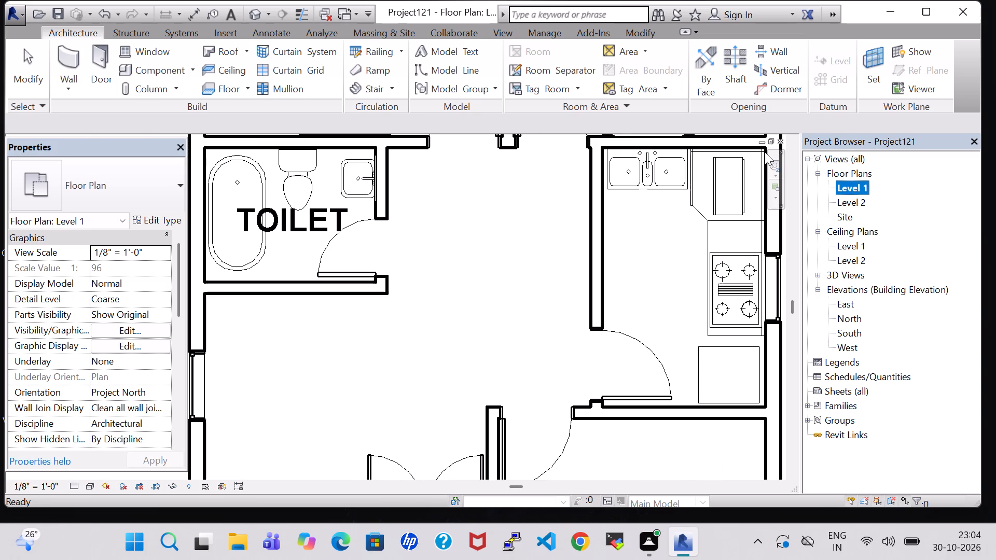
{"action": "scroll", "coordinate": [753, 189], "scroll_direction": "down", "scroll_amount": 3}
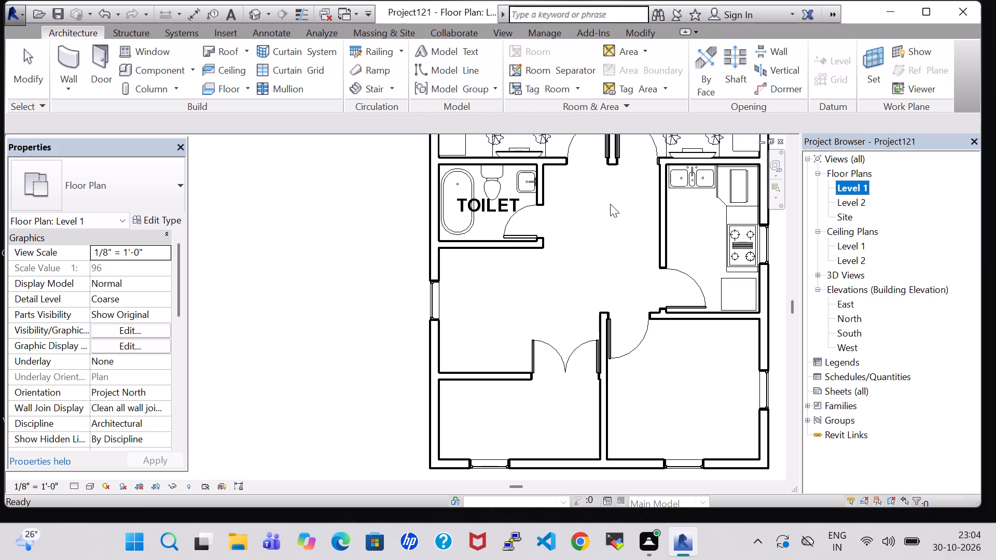
{"action": "left_click", "coordinate": [627, 247]}
{"action": "left_click", "coordinate": [539, 53]}
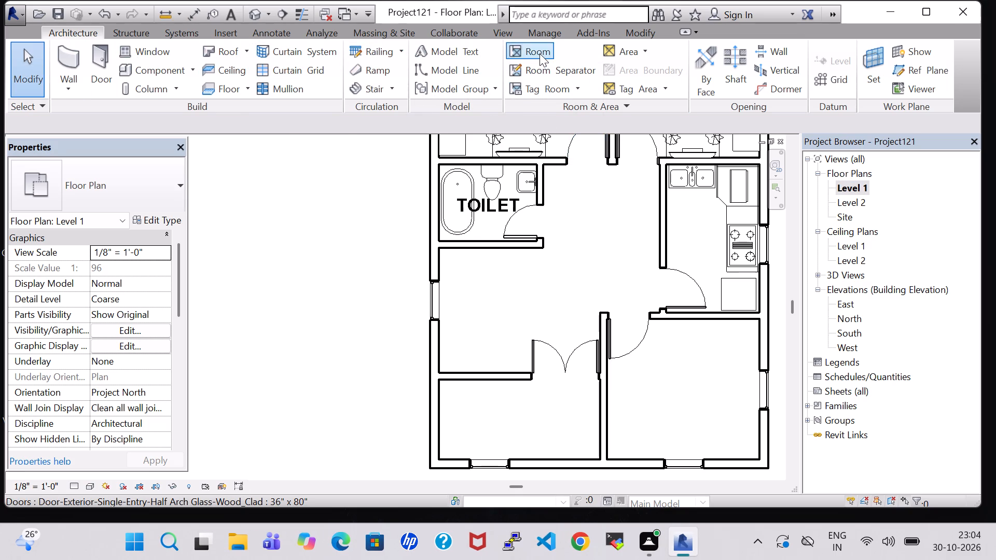
{"action": "left_click", "coordinate": [712, 248]}
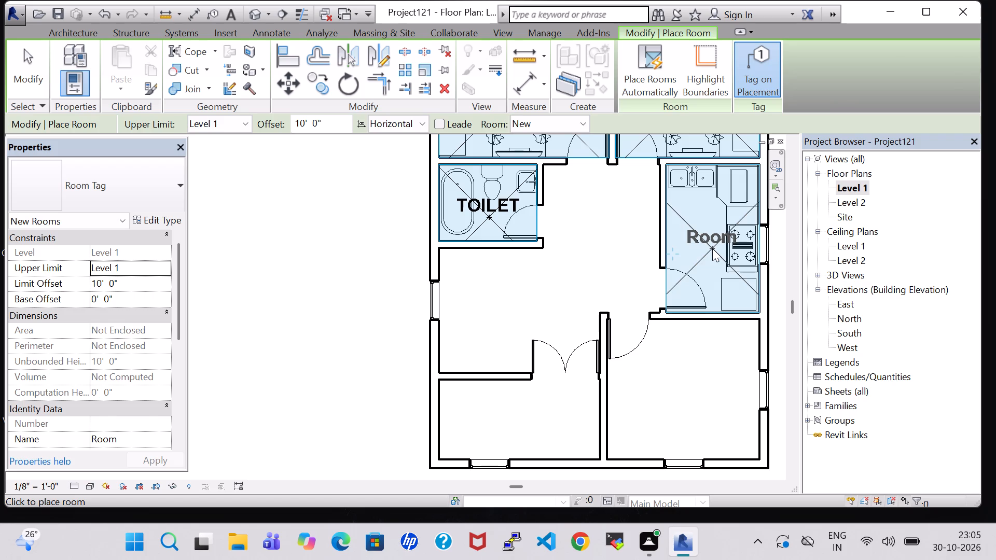
{"action": "key", "text": "Escape"}
{"action": "key", "text": "Escape"}
Rename the kitchen's room tag as KITCHEN.
{"action": "double_click", "coordinate": [713, 234]}
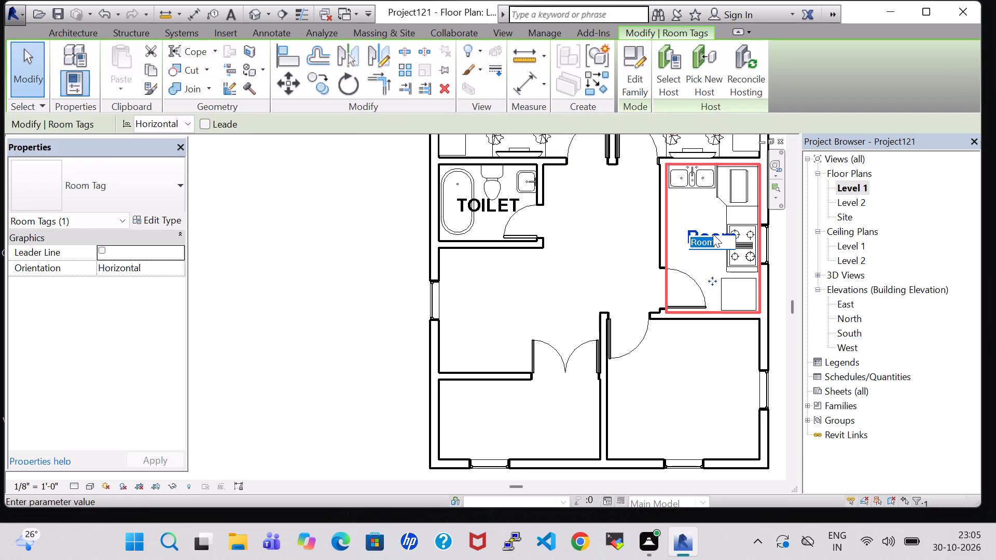
{"action": "key", "text": "BackSpace"}
{"action": "type", "text": "KITCHEN"}
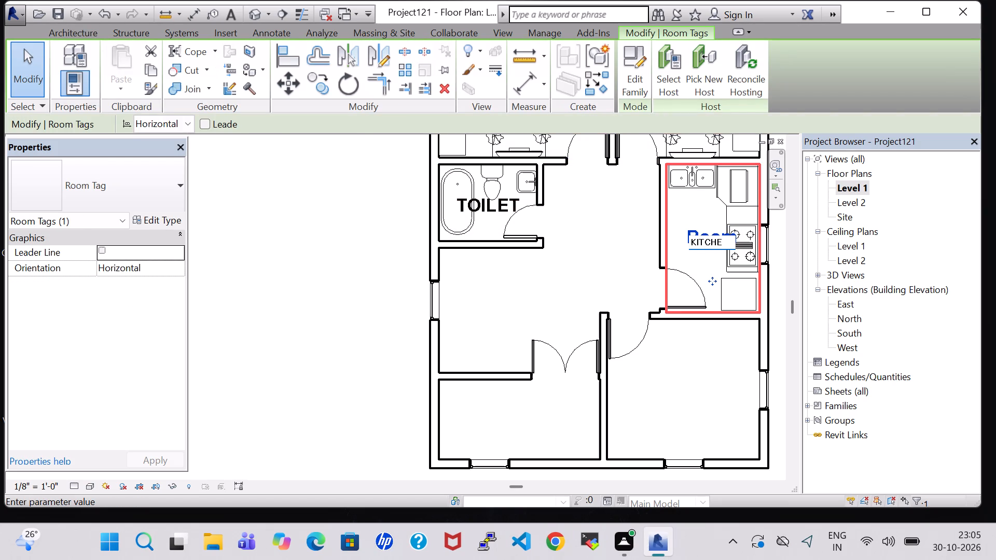
{"action": "key", "text": "Return"}
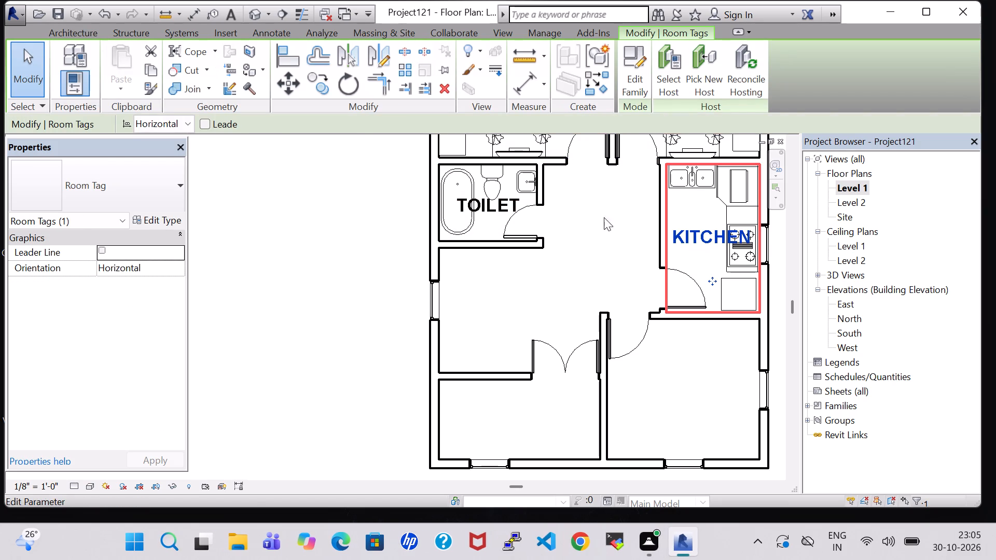
{"action": "left_click", "coordinate": [617, 227]}
Nudge the KITCHEN room tag slightly west.
{"action": "scroll", "coordinate": [617, 227], "scroll_direction": "down", "scroll_amount": 1}
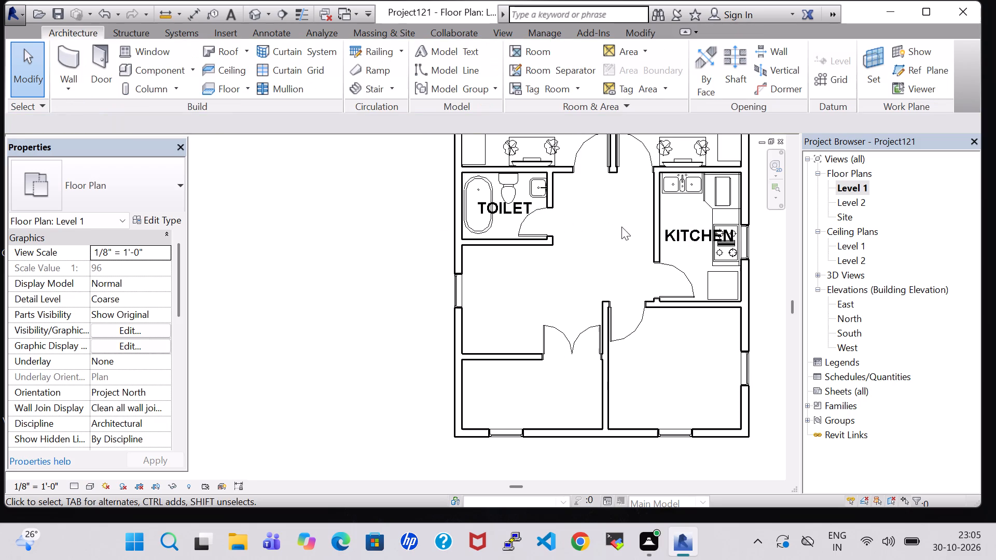
{"action": "left_click", "coordinate": [689, 234]}
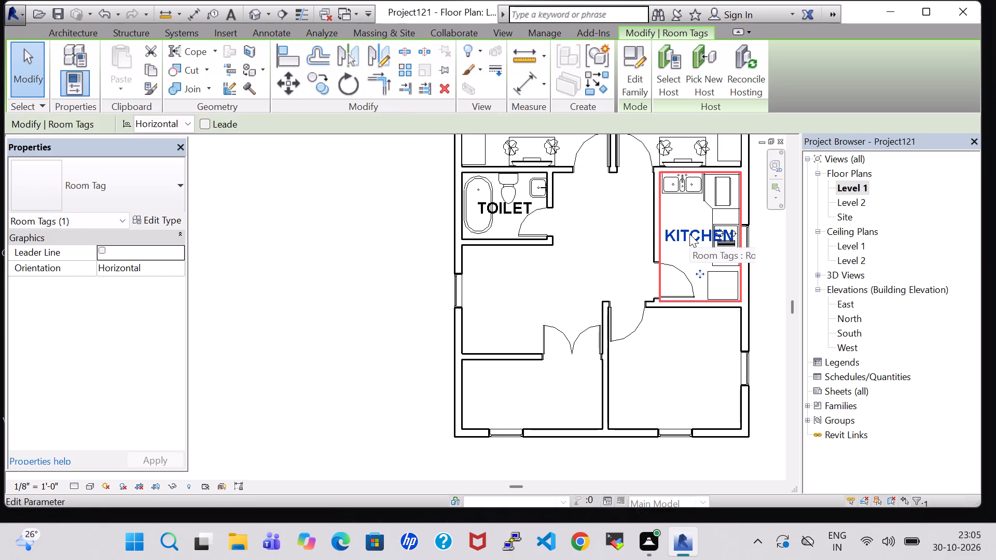
{"action": "key", "text": "Left"}
{"action": "left_click", "coordinate": [590, 224]}
Load the Sofa-Corbu family from the US Imperial library's Seating folder for component placement.
{"action": "scroll", "coordinate": [590, 225], "scroll_direction": "down", "scroll_amount": 3}
{"action": "scroll", "coordinate": [590, 225], "scroll_direction": "up", "scroll_amount": 5}
{"action": "middle_click_drag", "start_coordinate": [590, 225], "coordinate": [576, 193]}
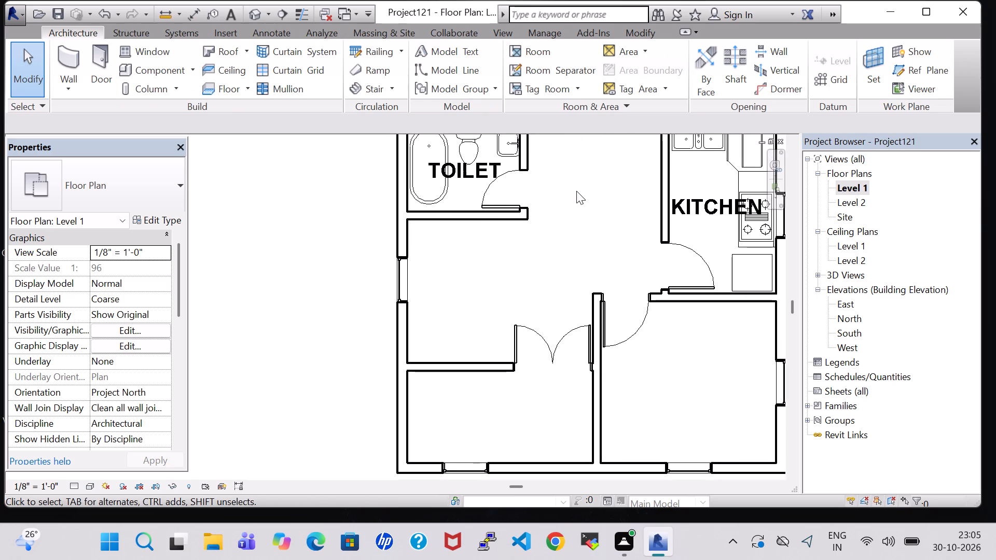
{"action": "scroll", "coordinate": [576, 191], "scroll_direction": "down", "scroll_amount": 4}
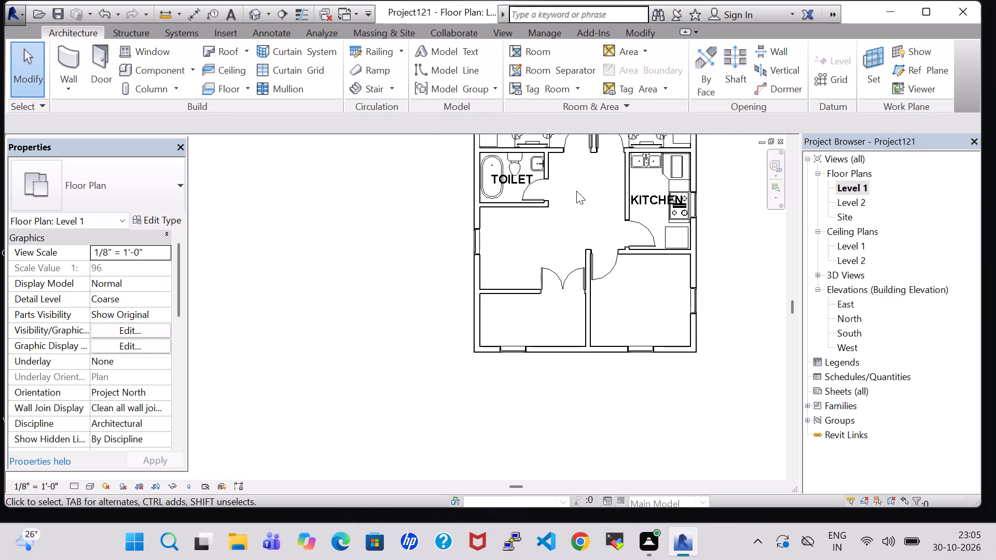
{"action": "left_click", "coordinate": [165, 67]}
{"action": "left_click", "coordinate": [636, 54]}
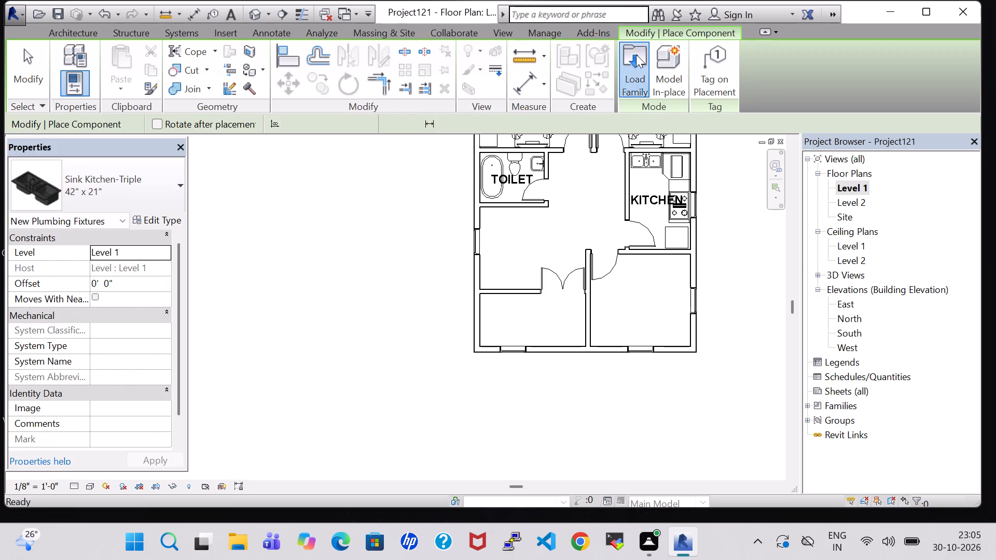
{"action": "double_click", "coordinate": [581, 351]}
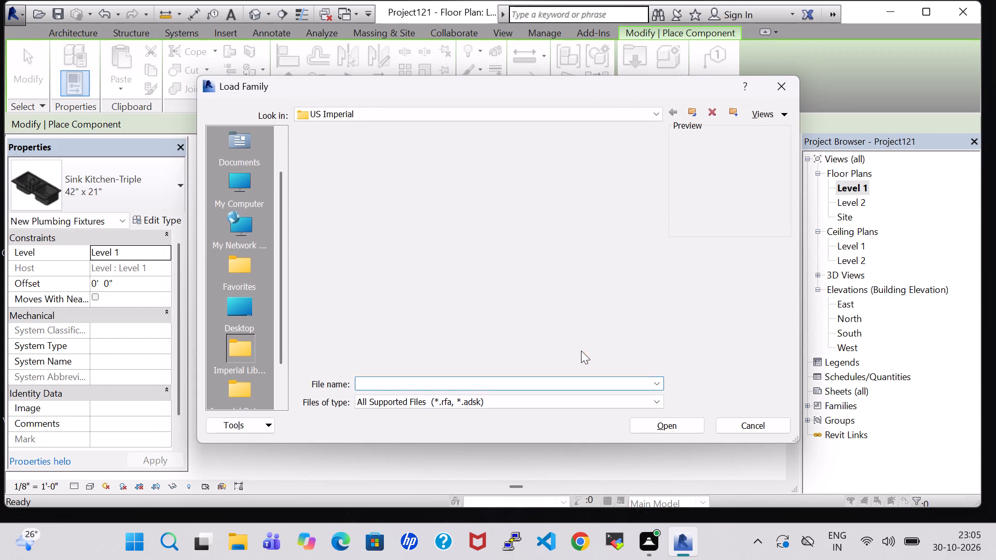
{"action": "double_click", "coordinate": [393, 165]}
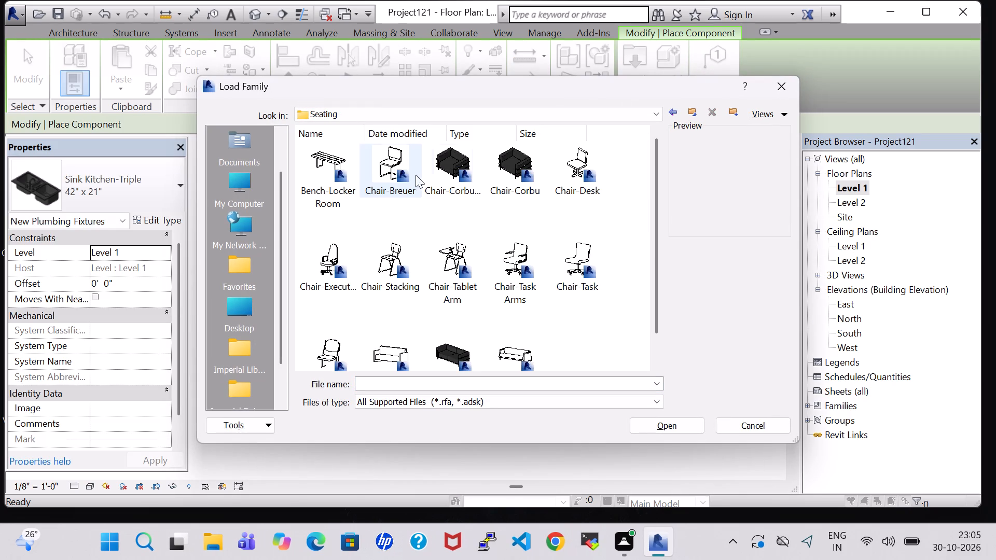
{"action": "left_click", "coordinate": [450, 352]}
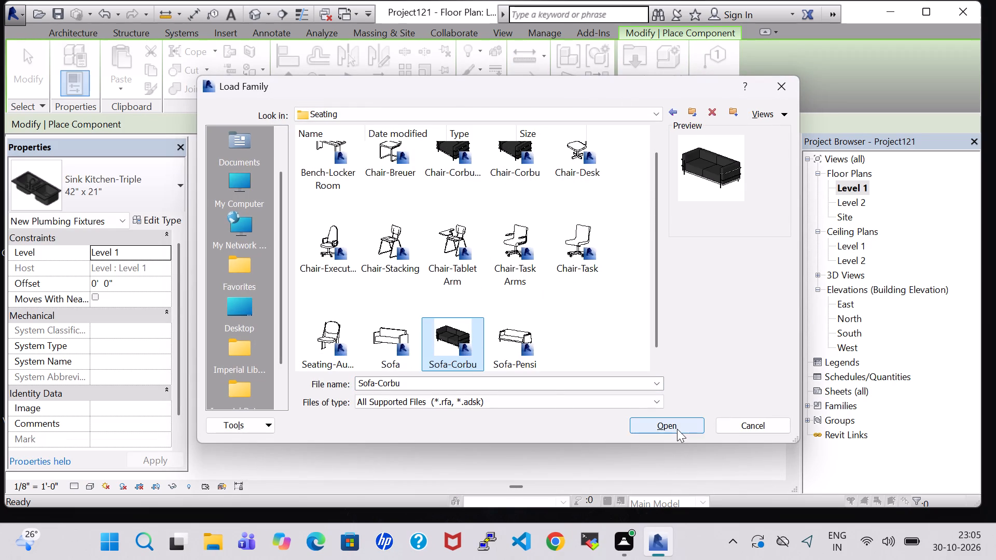
{"action": "left_click", "coordinate": [677, 429]}
Place a Sofa-Corbu against the north wall of the room south of the toilet, about 1'-6" from the wall's east end.
{"action": "scroll", "coordinate": [511, 236], "scroll_direction": "up", "scroll_amount": 2}
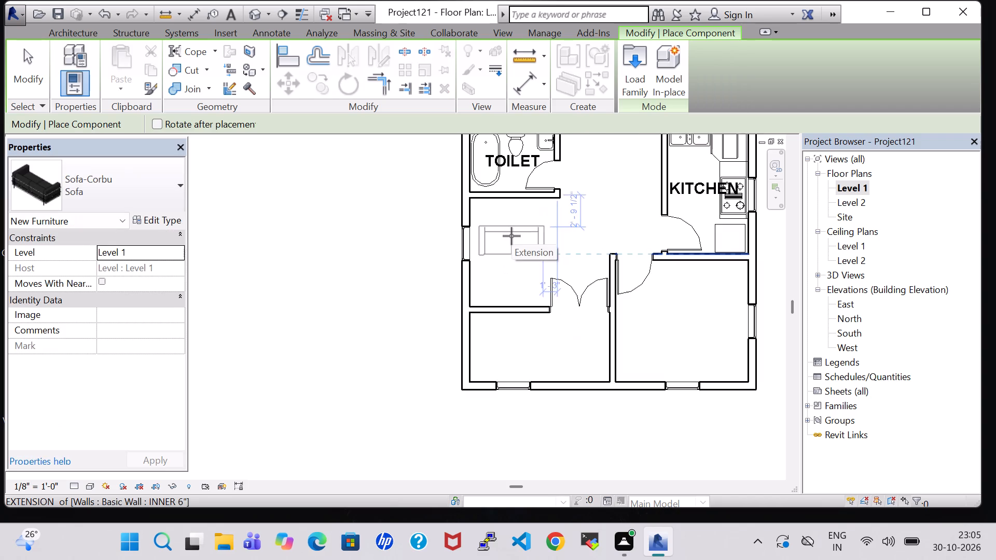
{"action": "scroll", "coordinate": [511, 236], "scroll_direction": "up", "scroll_amount": 3}
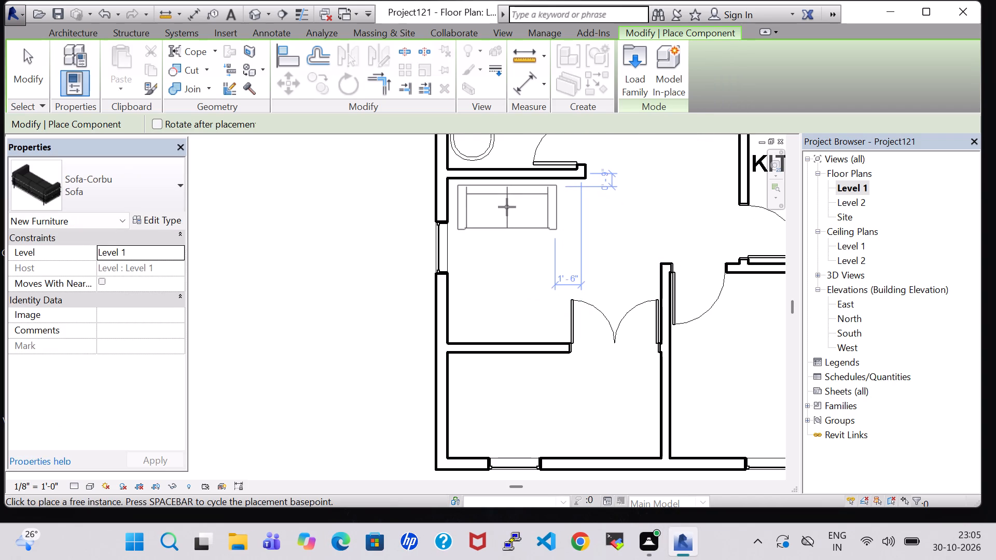
{"action": "left_click", "coordinate": [507, 207]}
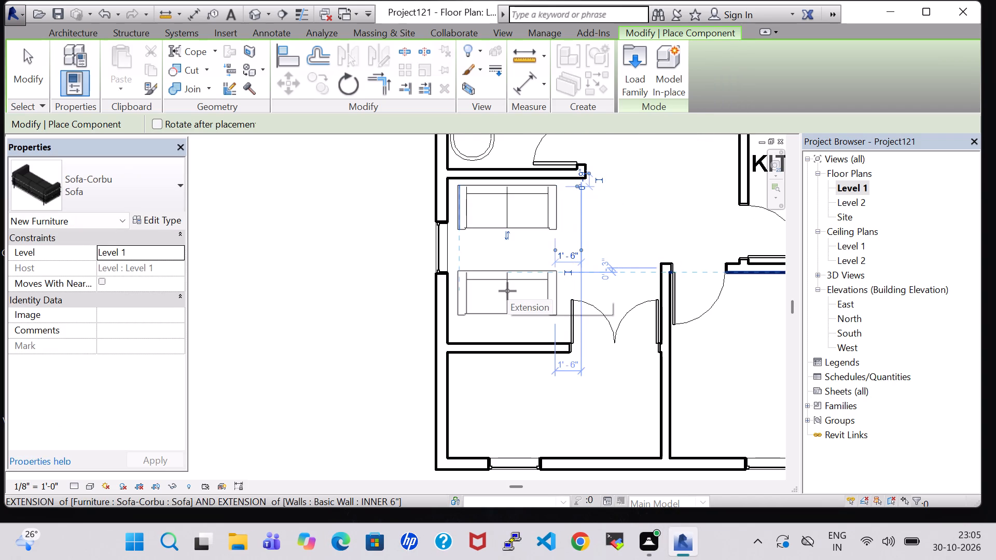
{"action": "key", "text": "Escape"}
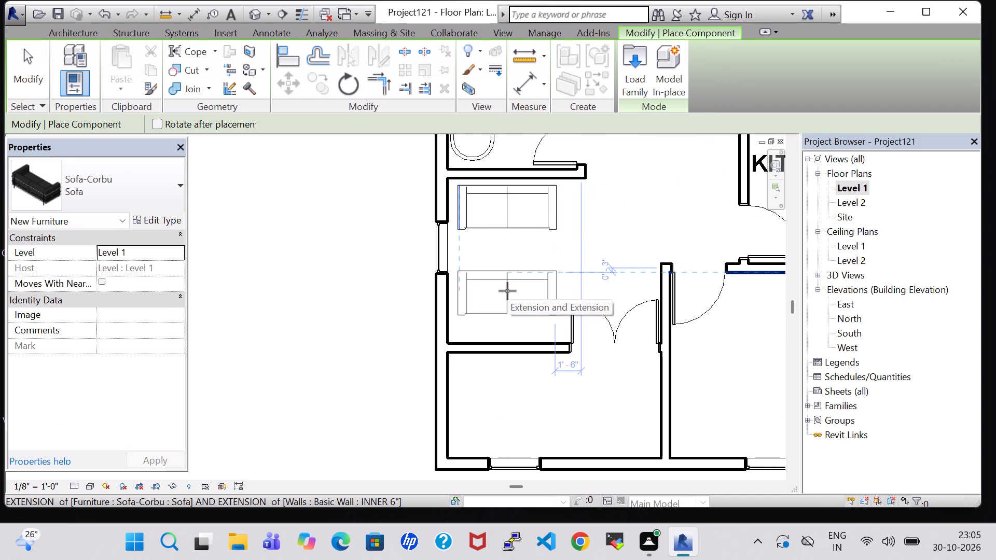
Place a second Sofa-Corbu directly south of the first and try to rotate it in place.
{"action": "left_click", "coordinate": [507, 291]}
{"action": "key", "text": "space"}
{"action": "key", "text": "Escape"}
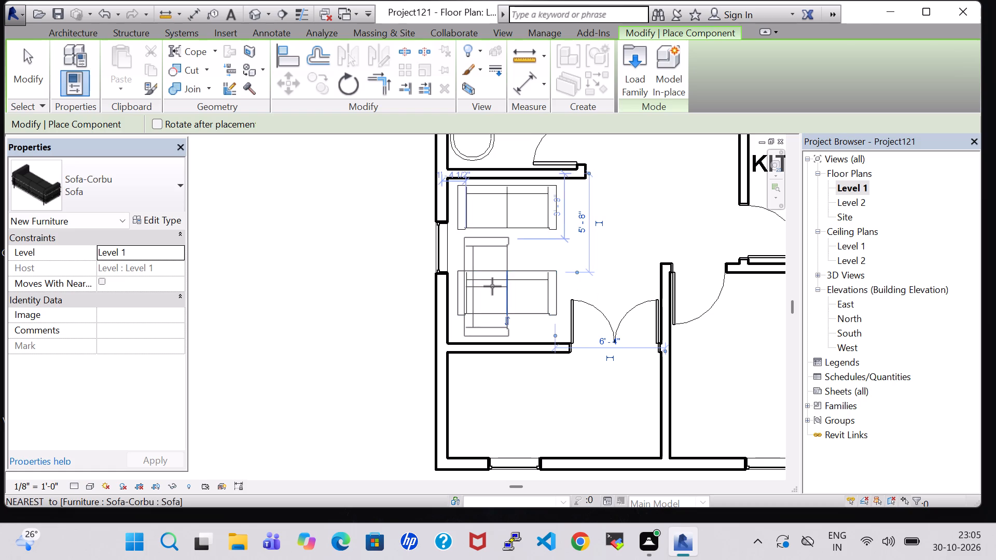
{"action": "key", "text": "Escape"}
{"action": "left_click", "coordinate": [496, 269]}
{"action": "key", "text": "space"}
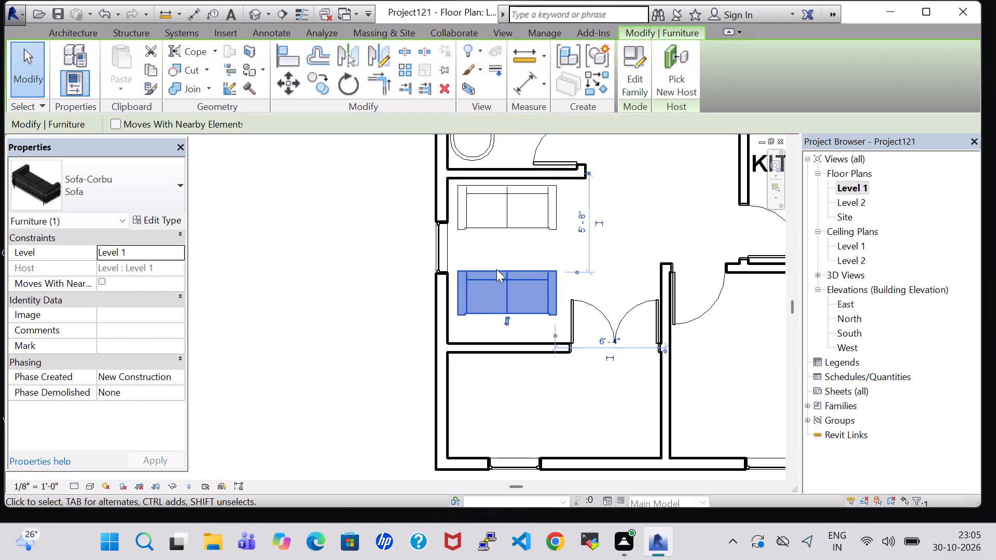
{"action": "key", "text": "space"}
Create a similar Sofa-Corbu rotated to run north-south and place it along the west wall, south of the first sofa.
{"action": "right_click", "coordinate": [496, 269]}
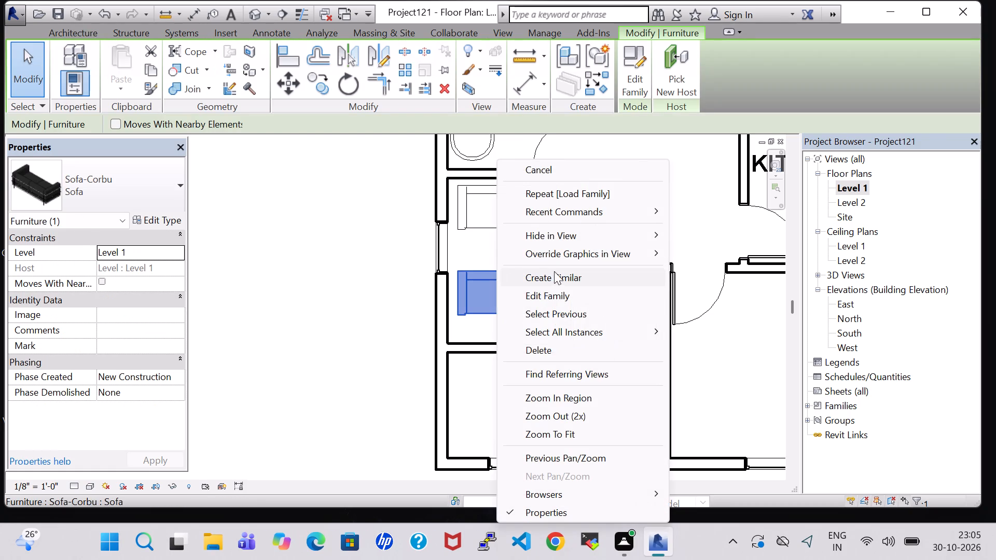
{"action": "key", "text": "Delete"}
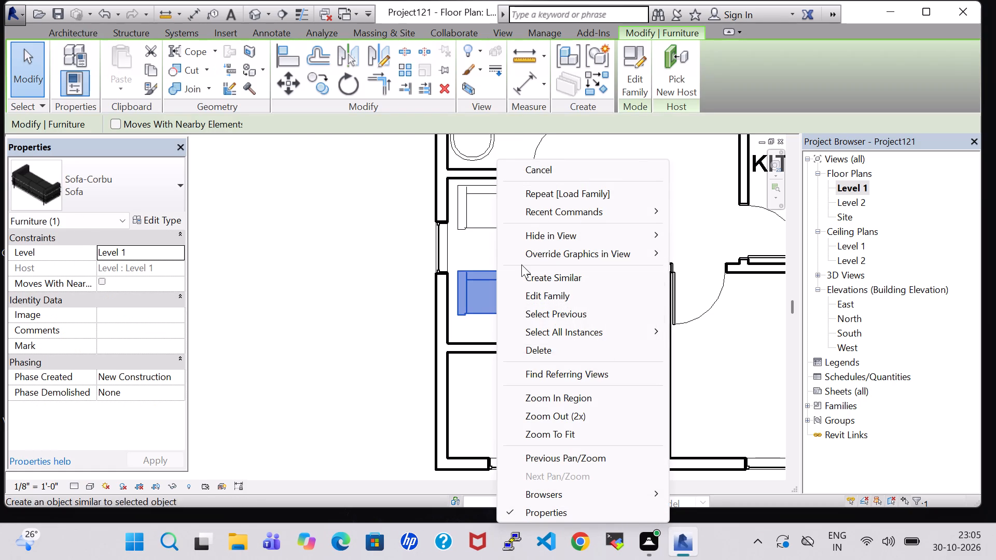
{"action": "left_click", "coordinate": [537, 279]}
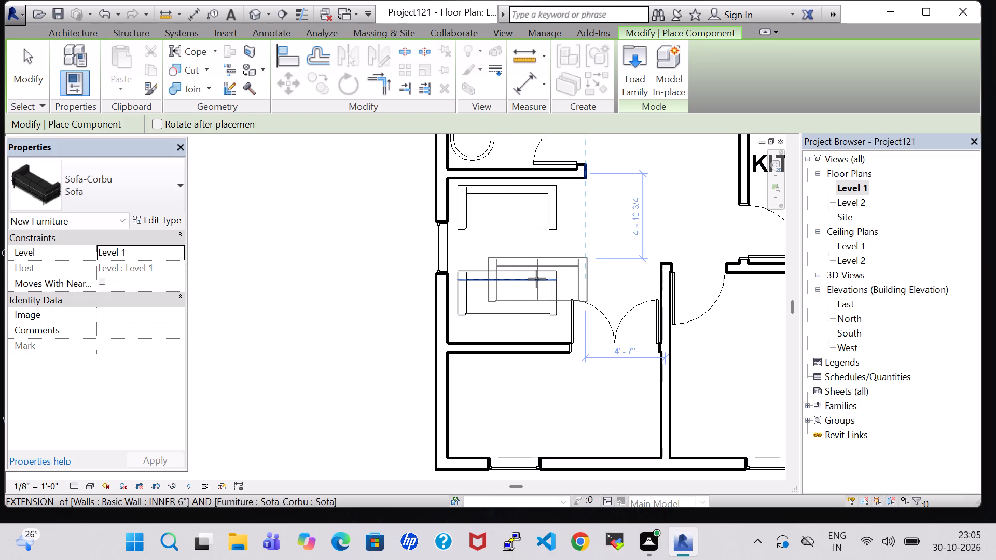
{"action": "key", "text": "space"}
{"action": "key", "text": "space"}
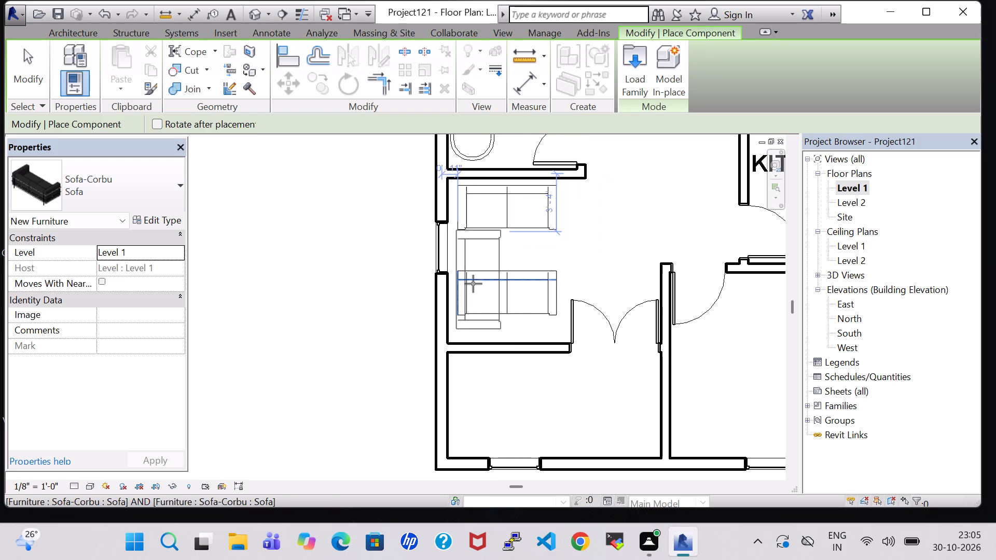
{"action": "left_click", "coordinate": [479, 295]}
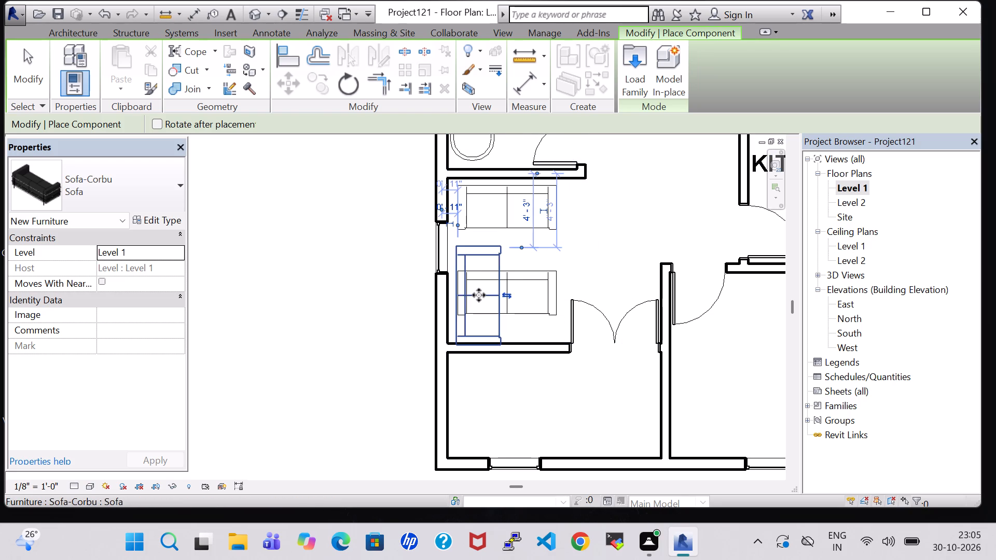
{"action": "key", "text": "Escape"}
{"action": "key", "text": "Escape"}
Delete the east-west sofa that overlaps the rotated sofa along the west wall.
{"action": "left_click", "coordinate": [521, 274]}
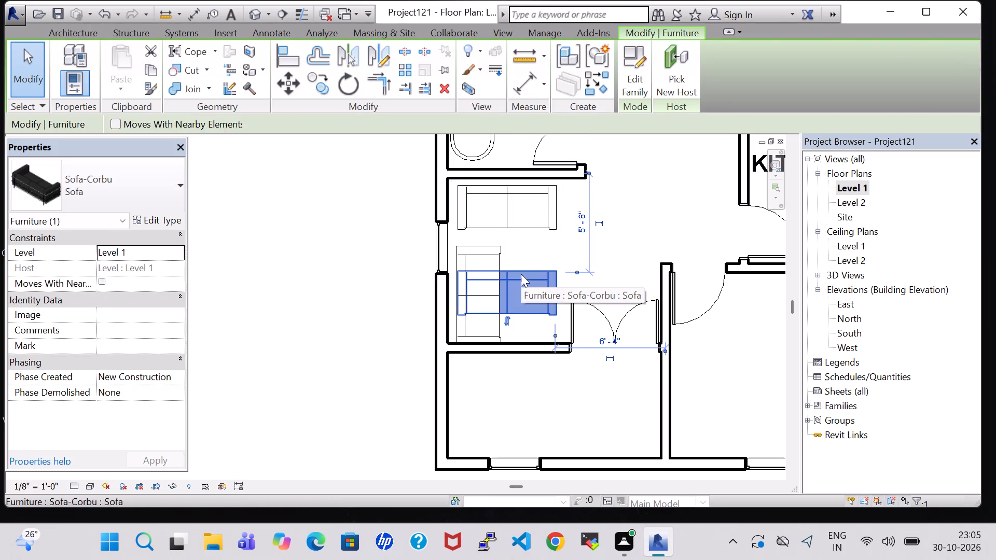
{"action": "key", "text": "Delete"}
Nudge the rotated west-wall sofa about 4" north and about 2" west.
{"action": "left_click", "coordinate": [497, 266]}
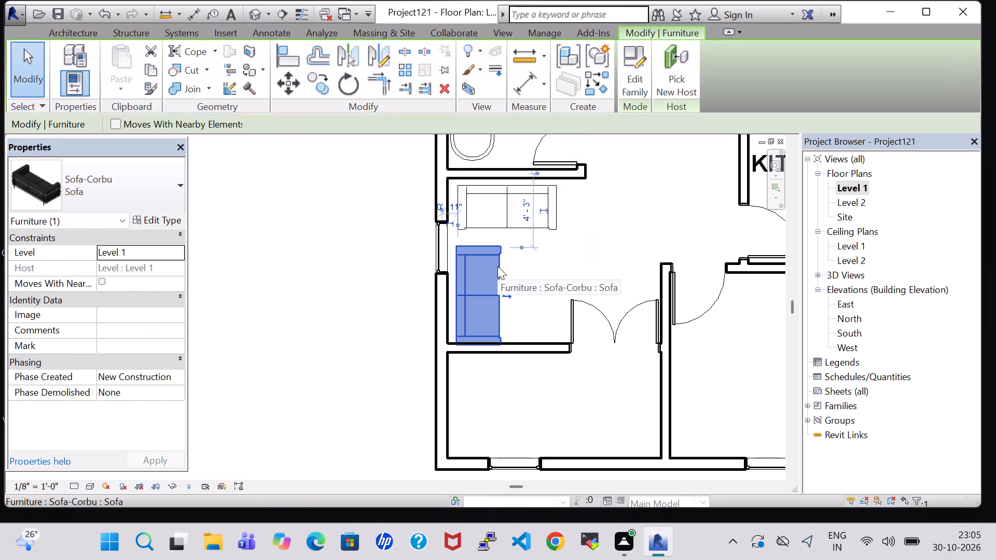
{"action": "key", "text": "Up"}
{"action": "key", "text": "Up"}
{"action": "key", "text": "Left"}
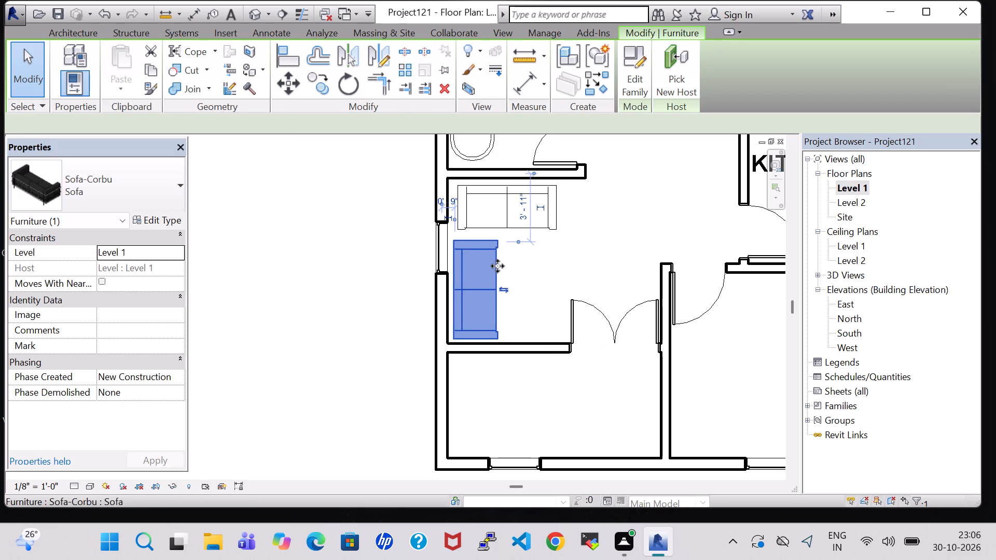
Nudge the west-wall sofa slightly further west toward the wall.
{"action": "key", "text": "Left"}
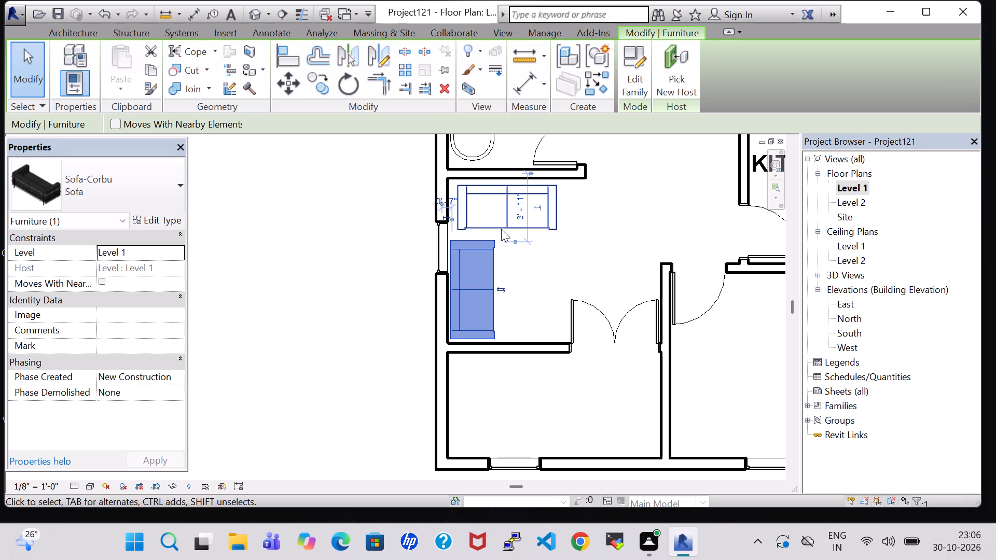
Nudge the east-west sofa below the toilet wall about 18" east and about 2" north.
{"action": "left_click", "coordinate": [481, 204]}
{"action": "key", "text": "Right"}
{"action": "key", "text": "Right"}
{"action": "key", "text": "Right"}
{"action": "key", "text": "Right"}
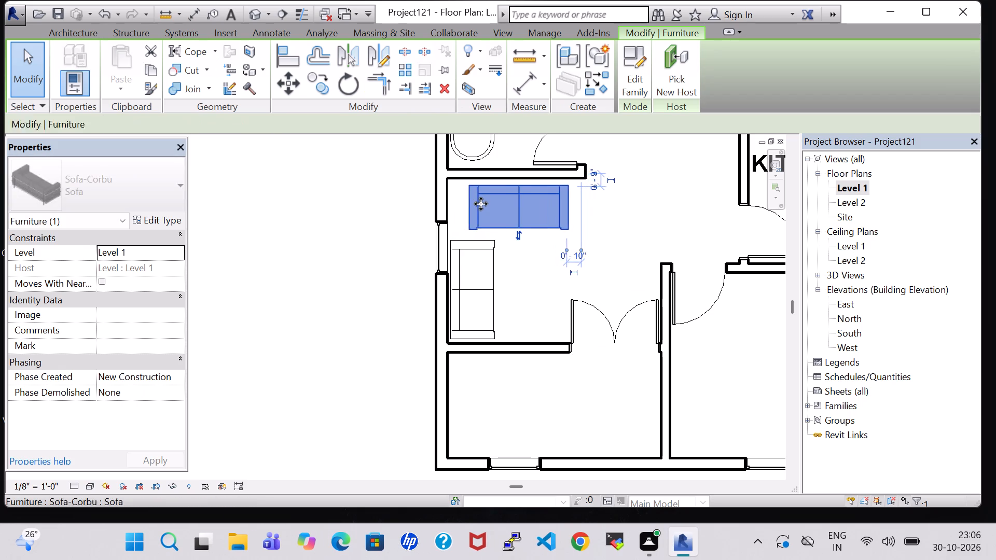
{"action": "key", "text": "Right"}
{"action": "key", "text": "Right"}
{"action": "key", "text": "Right"}
{"action": "key", "text": "Right"}
{"action": "key", "text": "Up"}
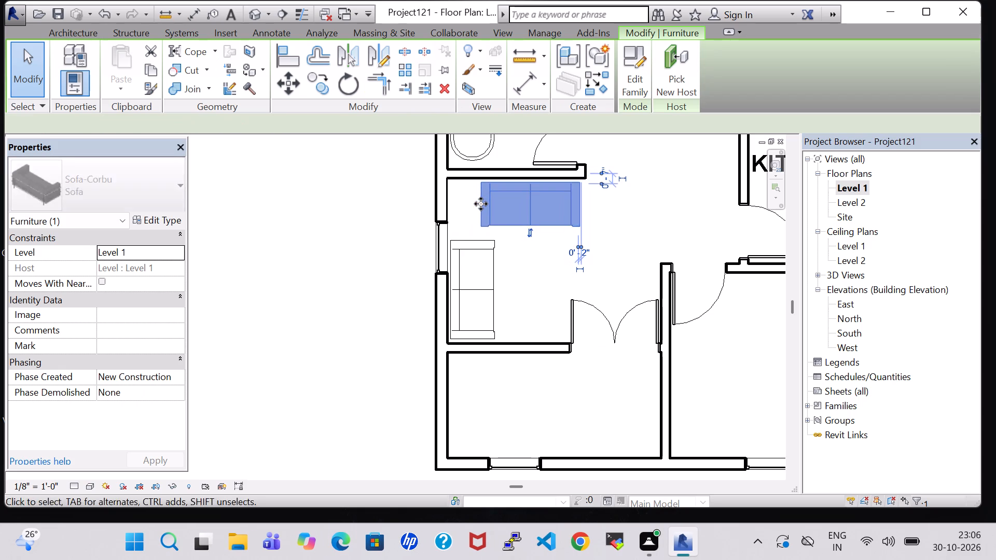
{"action": "key", "text": "Right"}
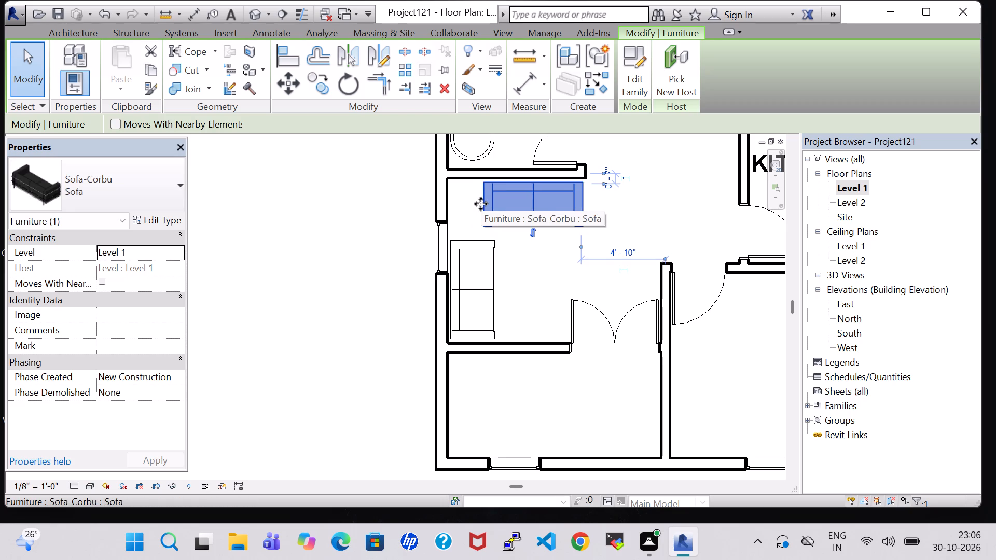
{"action": "left_click", "coordinate": [685, 195]}
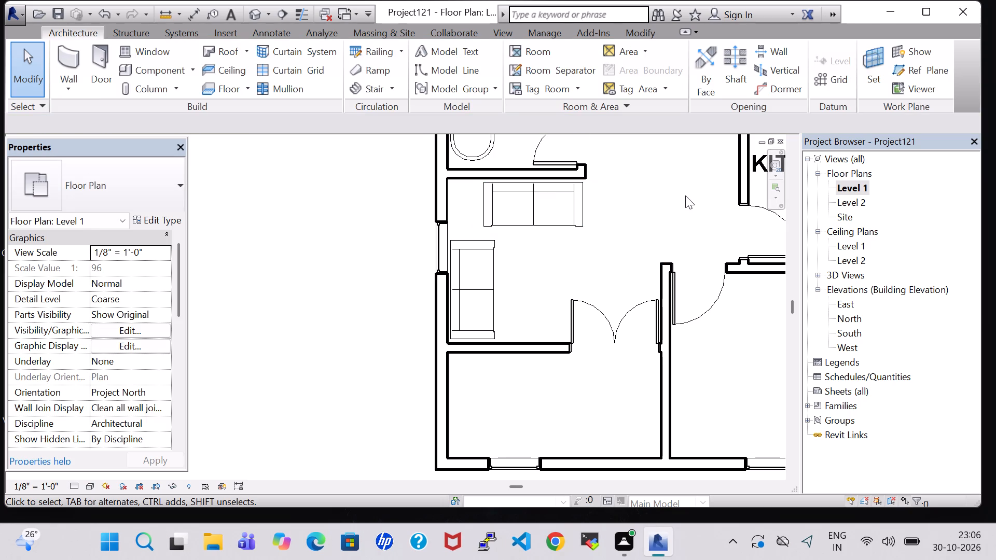
Create a similar Table-Coffee 24" x 24" x 24" from bedroom 2 and place it in the corner between the two sofas.
{"action": "middle_click_drag", "start_coordinate": [621, 180], "coordinate": [616, 375]}
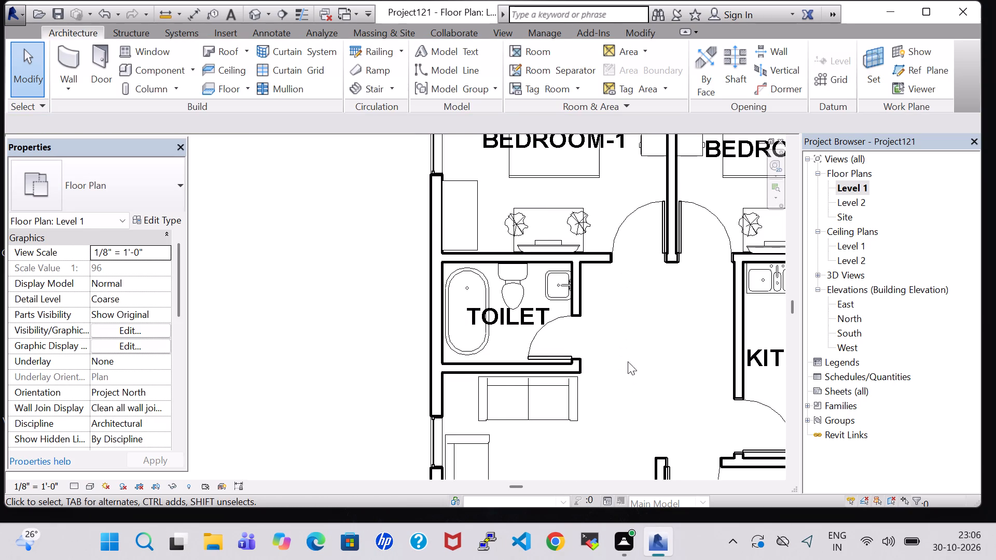
{"action": "scroll", "coordinate": [631, 337], "scroll_direction": "down", "scroll_amount": 3}
{"action": "left_click", "coordinate": [676, 178]}
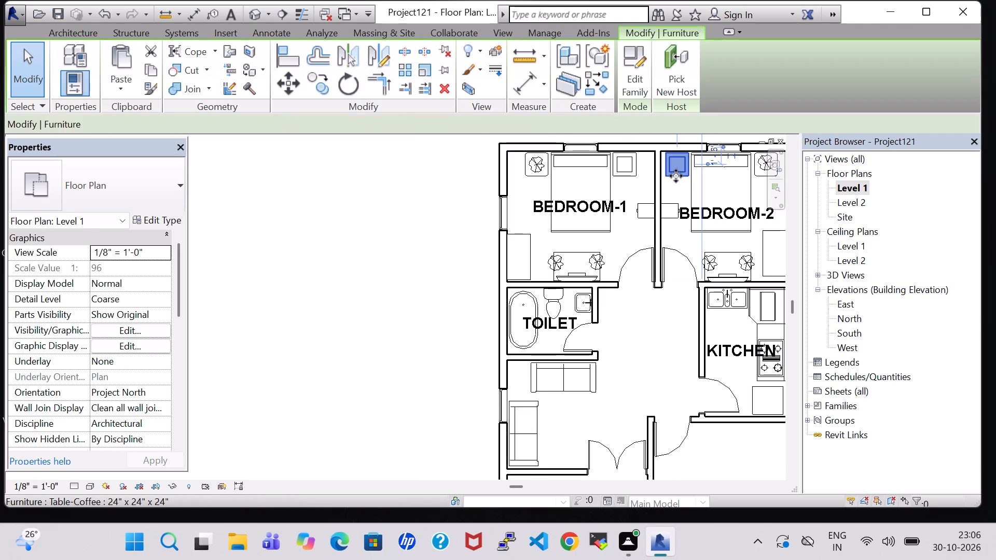
{"action": "right_click", "coordinate": [676, 176]}
{"action": "left_click", "coordinate": [751, 273]}
{"action": "scroll", "coordinate": [532, 390], "scroll_direction": "up", "scroll_amount": 3}
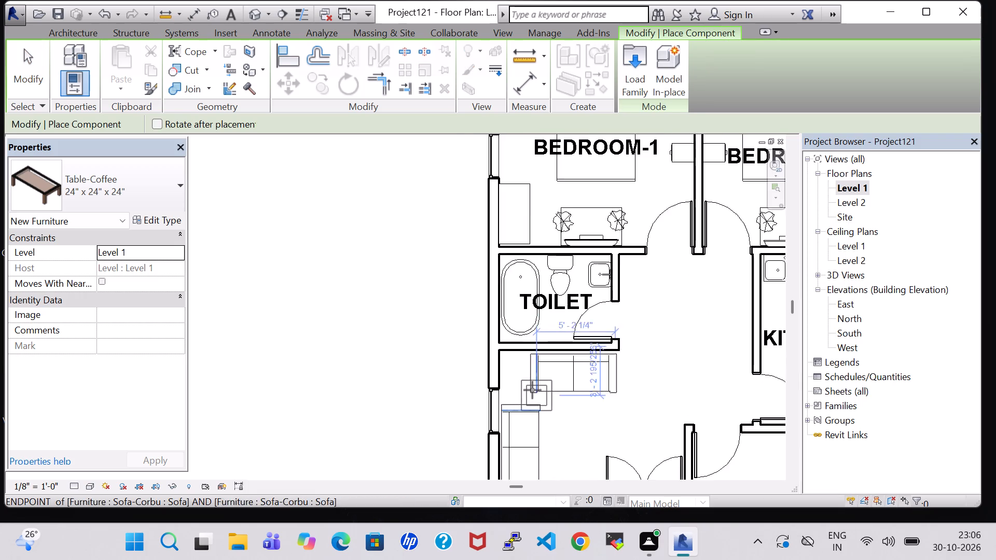
{"action": "scroll", "coordinate": [532, 390], "scroll_direction": "up", "scroll_amount": 3}
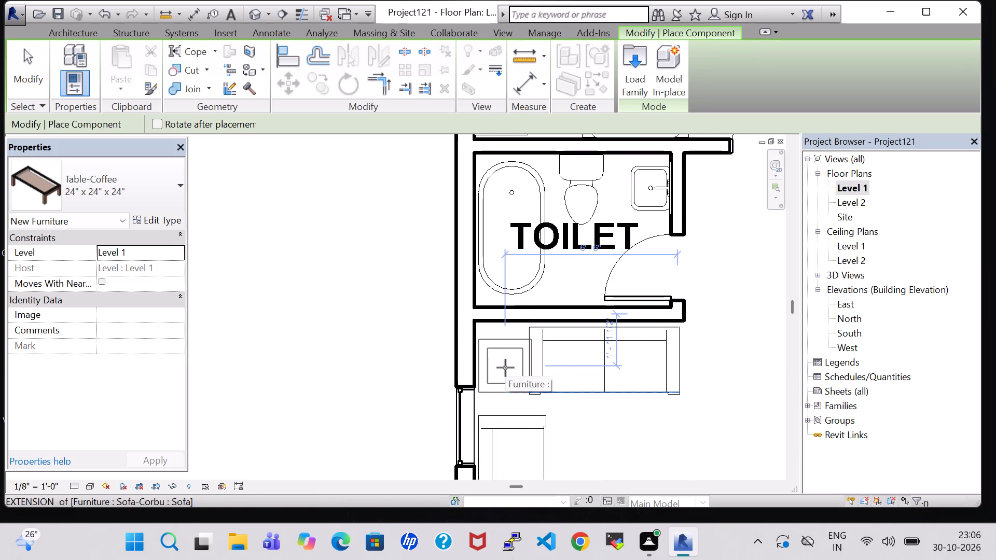
{"action": "left_click", "coordinate": [505, 368]}
{"action": "key", "text": "Escape"}
{"action": "key", "text": "Escape"}
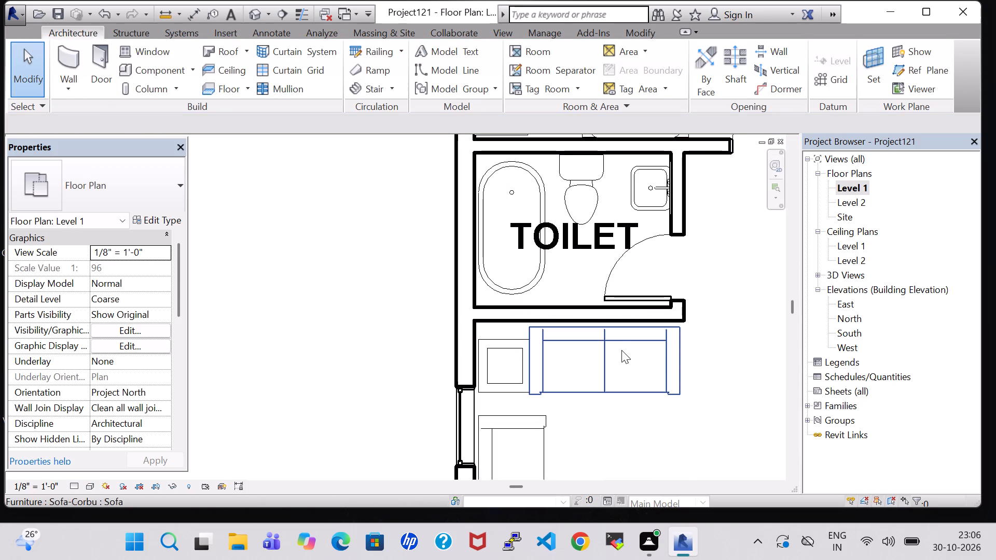
Nudge the east-west sofa about 3" east, away from the corner coffee table.
{"action": "scroll", "coordinate": [621, 344], "scroll_direction": "down", "scroll_amount": 4}
{"action": "left_click", "coordinate": [606, 339]}
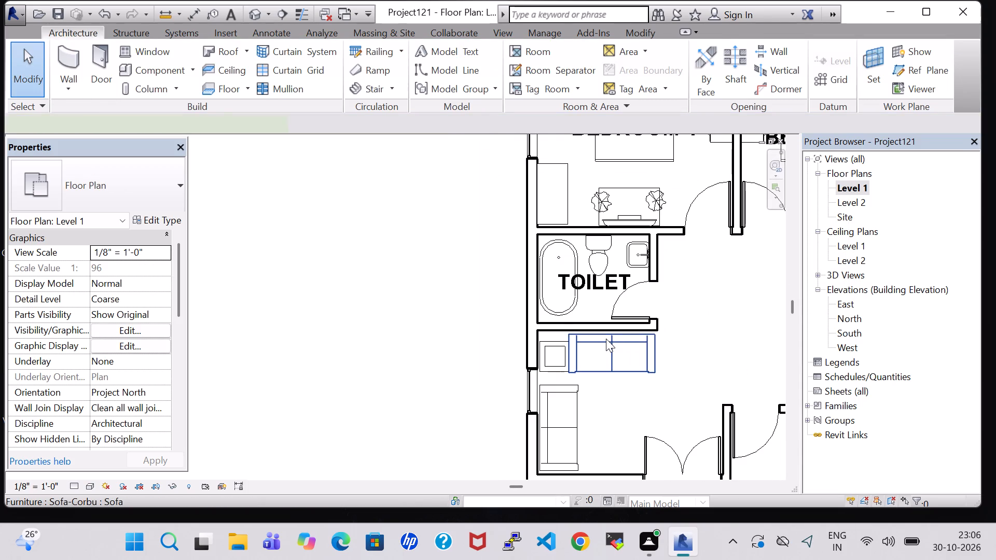
{"action": "key", "text": "Right"}
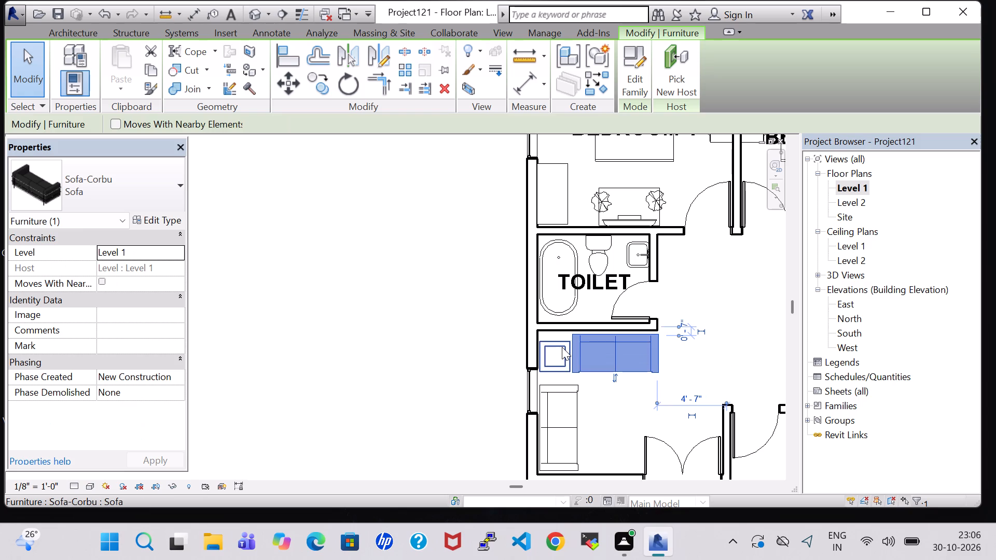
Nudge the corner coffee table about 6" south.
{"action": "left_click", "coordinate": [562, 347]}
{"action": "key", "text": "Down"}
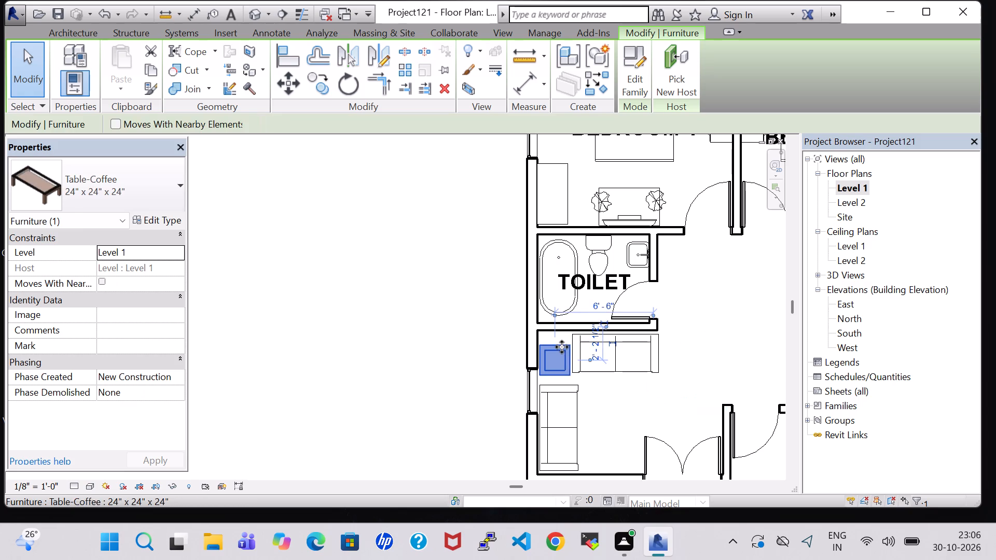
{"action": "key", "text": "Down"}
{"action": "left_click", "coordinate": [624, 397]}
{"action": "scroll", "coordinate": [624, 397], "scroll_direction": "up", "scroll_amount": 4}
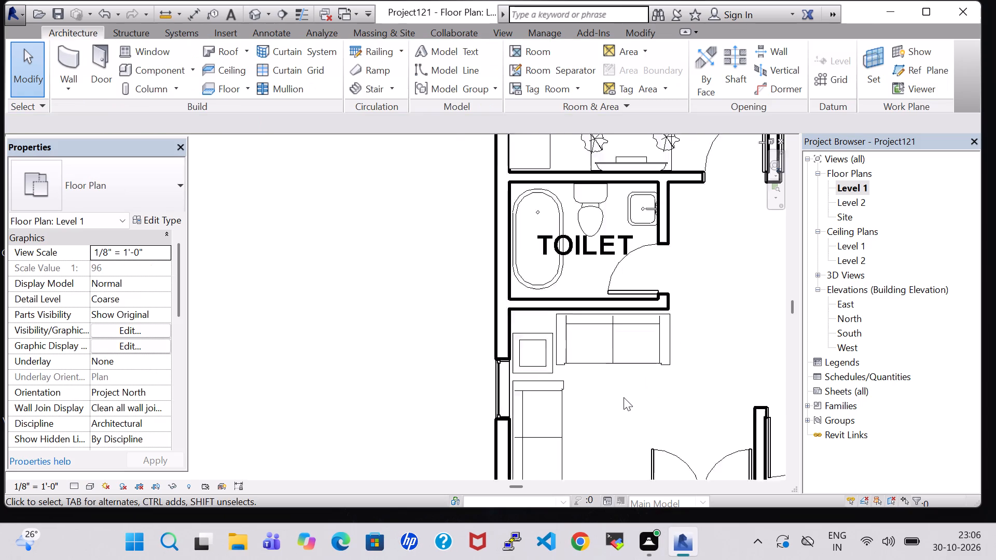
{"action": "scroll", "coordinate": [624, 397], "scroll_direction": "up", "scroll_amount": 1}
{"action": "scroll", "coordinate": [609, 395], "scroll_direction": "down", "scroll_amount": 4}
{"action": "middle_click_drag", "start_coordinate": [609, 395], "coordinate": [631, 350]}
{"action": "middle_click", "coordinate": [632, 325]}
Nudge the corner coffee table about 10" north, close to the toilet wall beside the east-west sofa.
{"action": "left_click", "coordinate": [559, 292]}
{"action": "key", "text": "Up"}
{"action": "key", "text": "Up"}
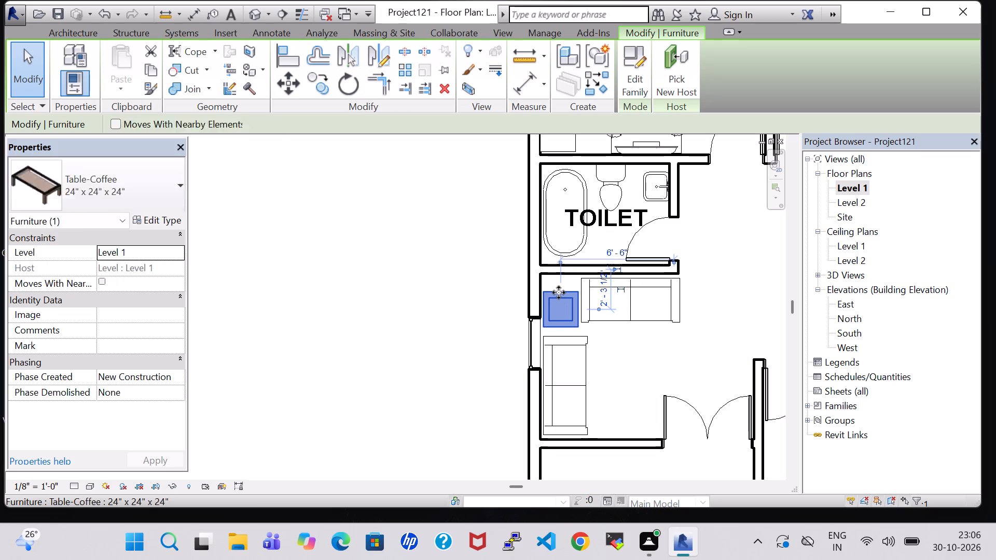
{"action": "key", "text": "Up"}
{"action": "key", "text": "Up"}
{"action": "key", "text": "Up"}
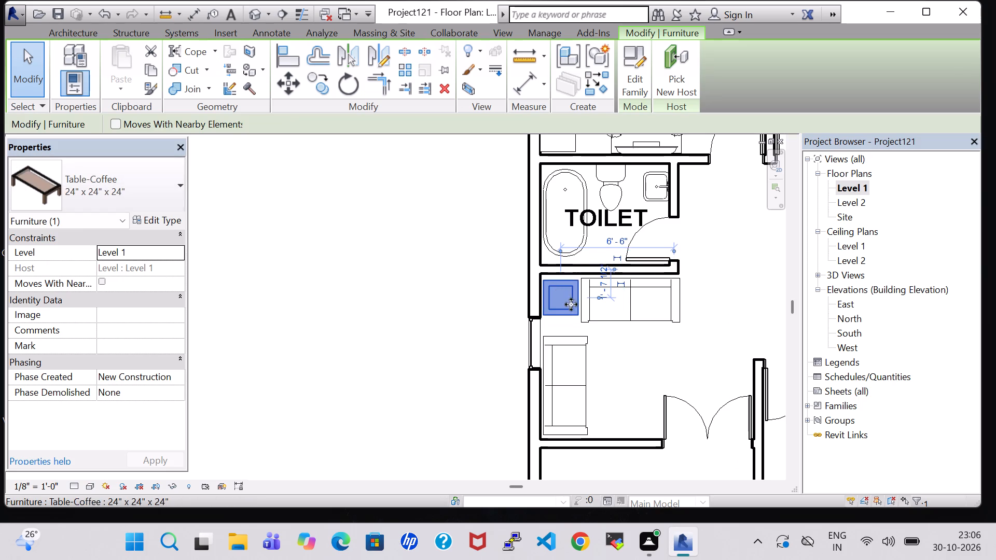
{"action": "left_click", "coordinate": [641, 356]}
Load the Table-Dining Oval family from the Furniture Tables library folder.
{"action": "scroll", "coordinate": [641, 356], "scroll_direction": "down", "scroll_amount": 5}
{"action": "middle_click_drag", "start_coordinate": [641, 356], "coordinate": [594, 347]}
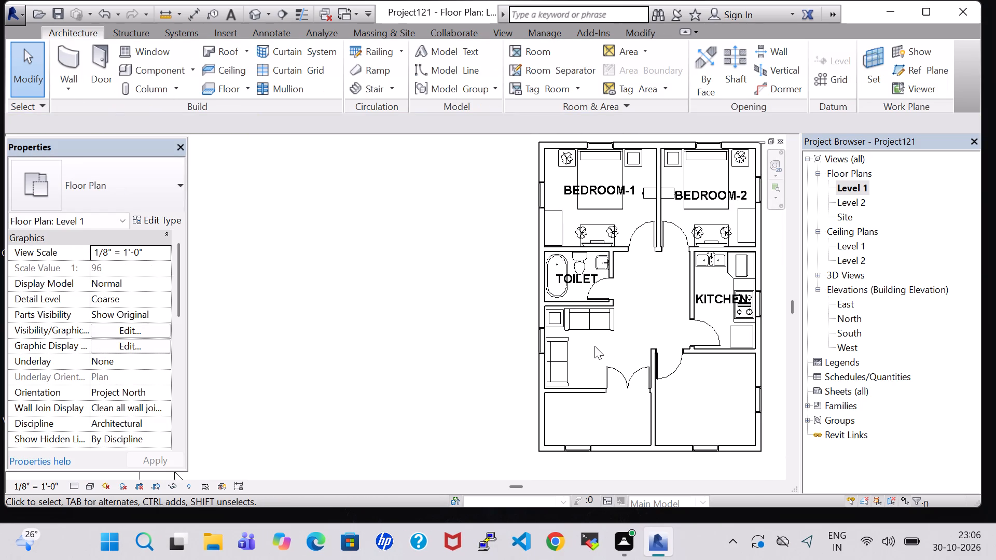
{"action": "scroll", "coordinate": [594, 346], "scroll_direction": "up", "scroll_amount": 3}
{"action": "scroll", "coordinate": [594, 346], "scroll_direction": "down", "scroll_amount": 4}
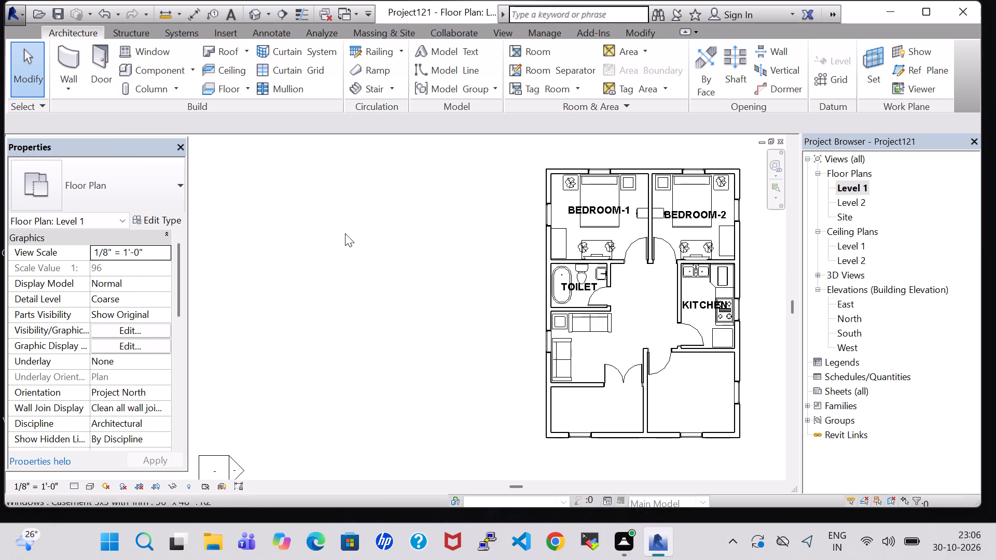
{"action": "left_click", "coordinate": [152, 68]}
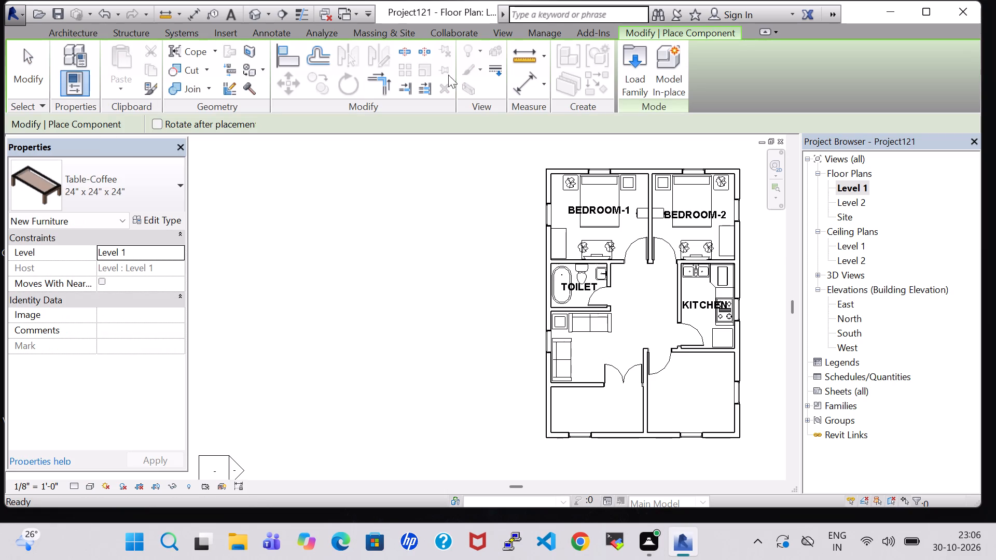
{"action": "left_click", "coordinate": [624, 66]}
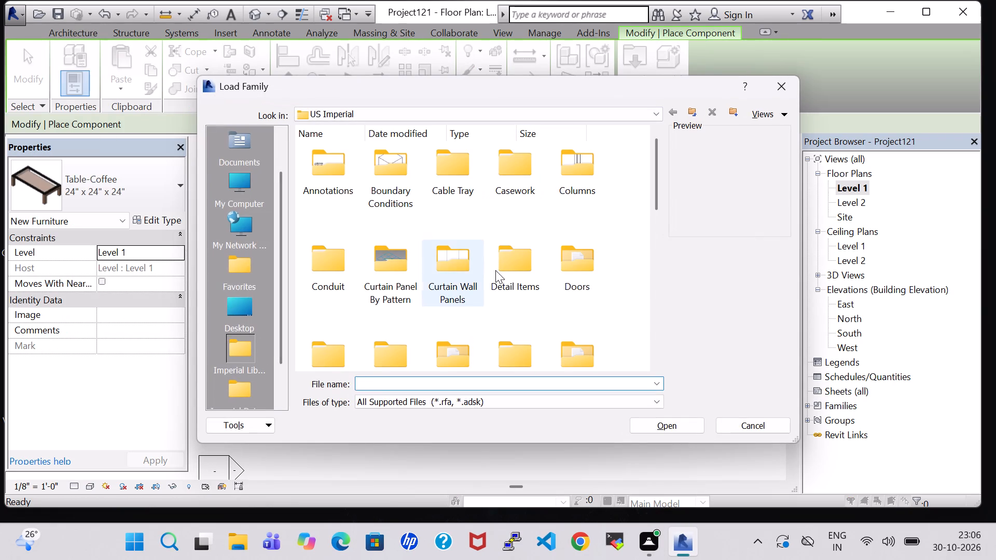
{"action": "double_click", "coordinate": [582, 353]}
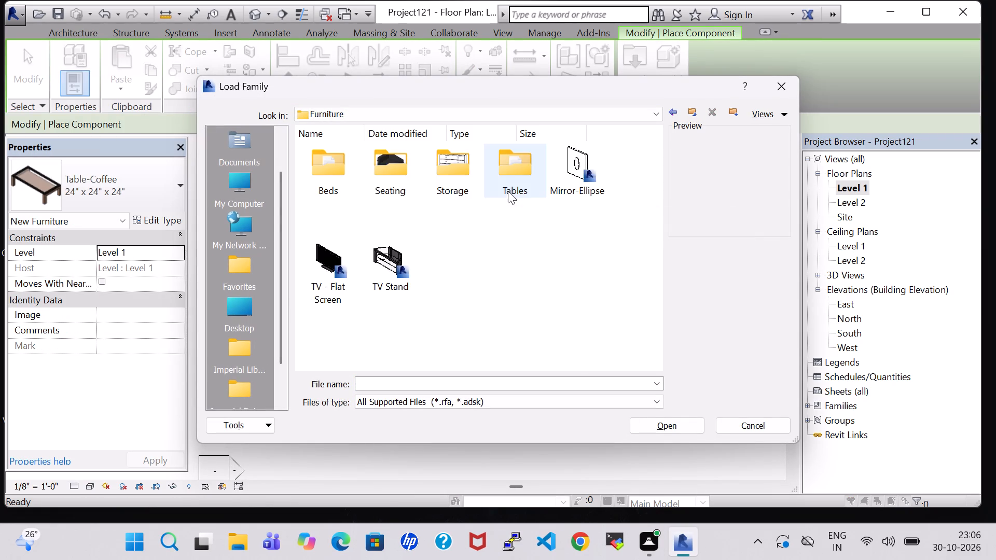
{"action": "double_click", "coordinate": [508, 191]}
{"action": "left_click", "coordinate": [441, 192]}
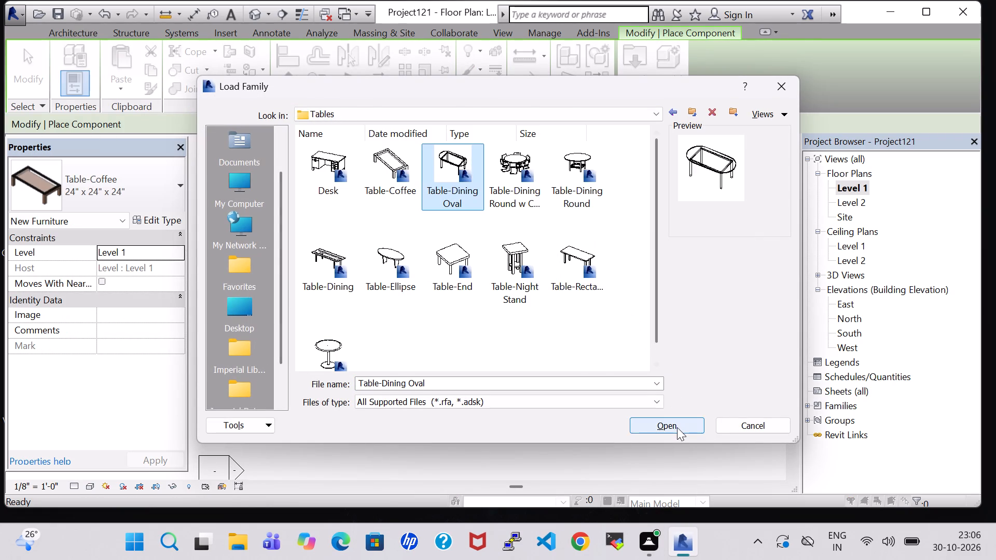
{"action": "left_click", "coordinate": [677, 427]}
Place one Table-Dining Oval 36" x 72" in the living area, in front of the two sofas.
{"action": "scroll", "coordinate": [605, 356], "scroll_direction": "up", "scroll_amount": 4}
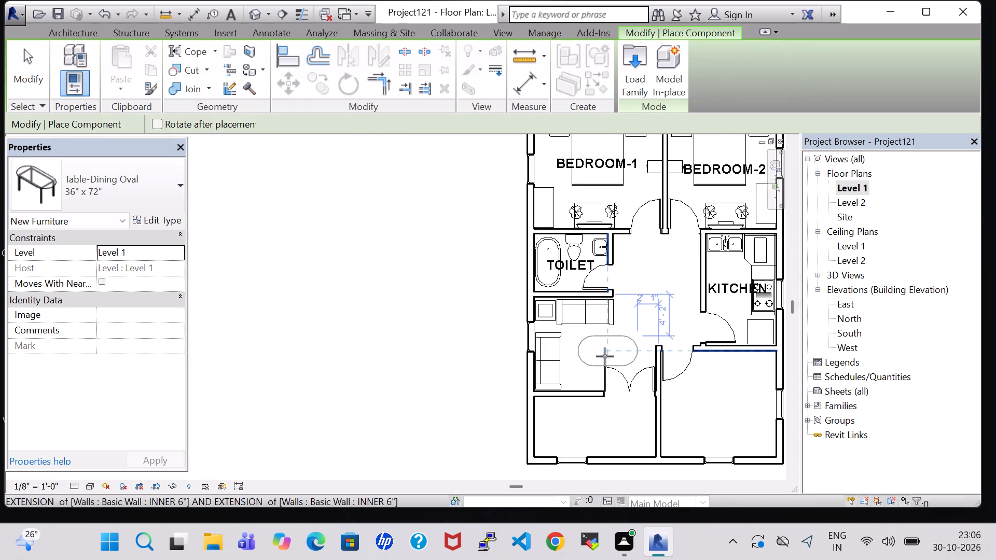
{"action": "scroll", "coordinate": [605, 356], "scroll_direction": "up", "scroll_amount": 2}
{"action": "left_click", "coordinate": [587, 341]}
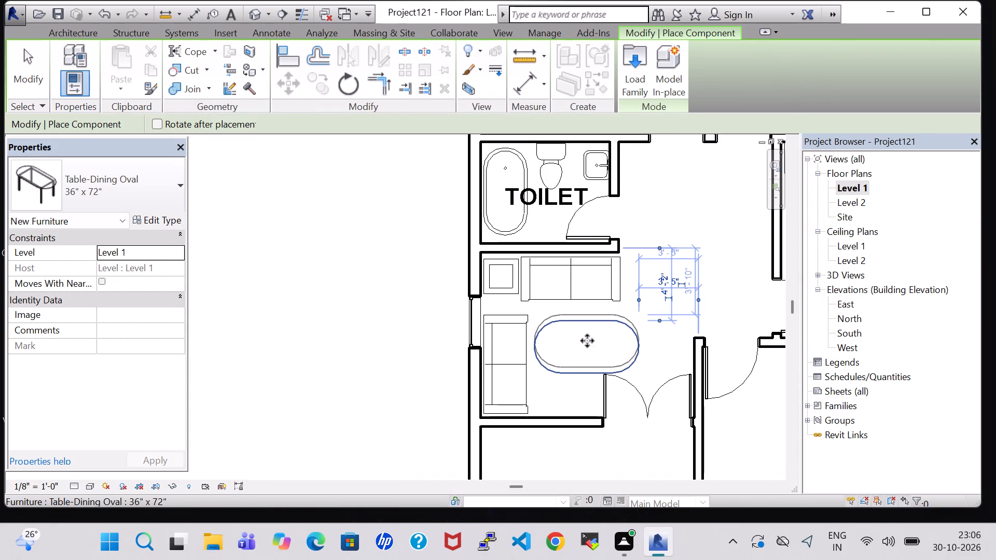
{"action": "key", "text": "Escape"}
{"action": "key", "text": "Escape"}
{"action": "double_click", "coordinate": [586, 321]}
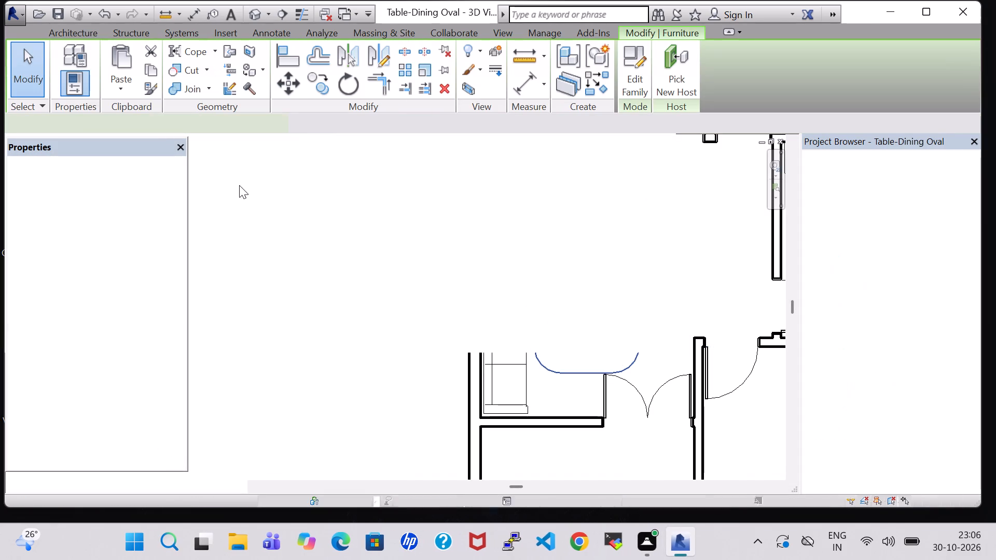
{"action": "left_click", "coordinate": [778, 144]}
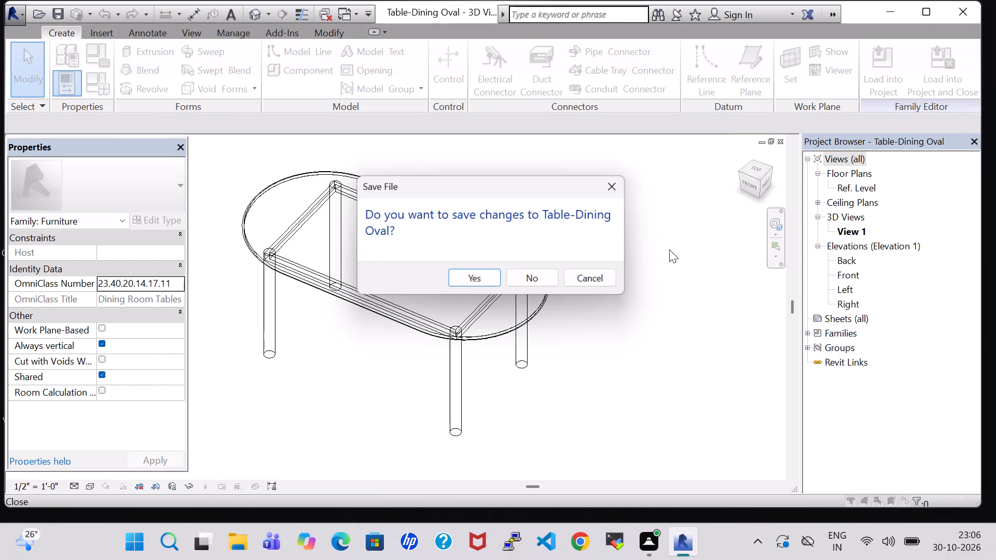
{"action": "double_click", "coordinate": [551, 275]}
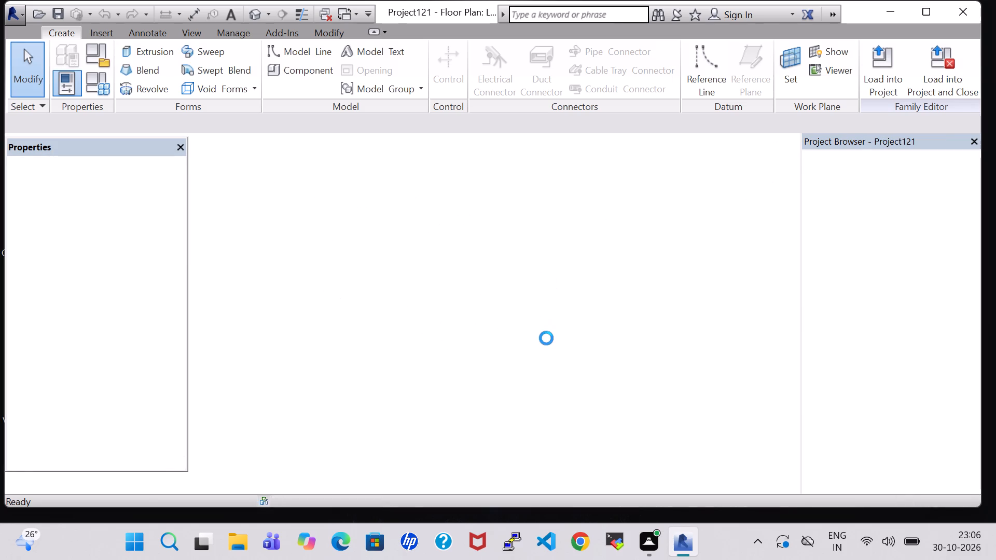
Change the oval table's type to 36" x 48".
{"action": "left_click", "coordinate": [574, 324]}
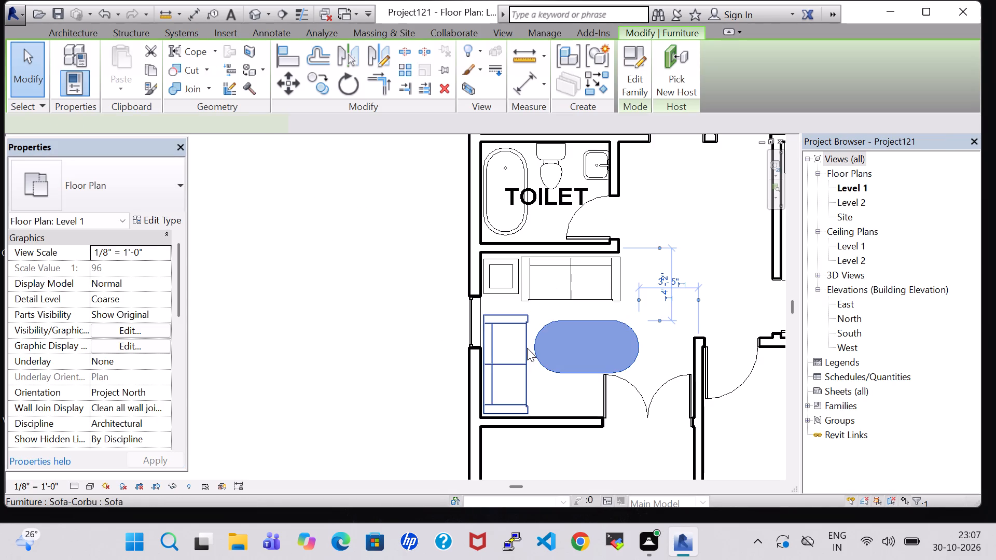
{"action": "left_click", "coordinate": [123, 186]}
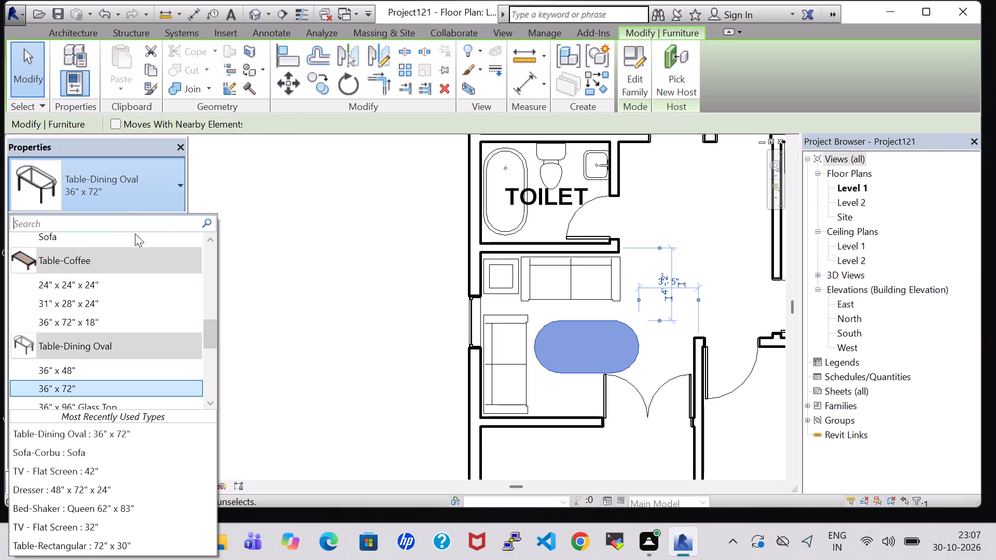
{"action": "left_click", "coordinate": [141, 366]}
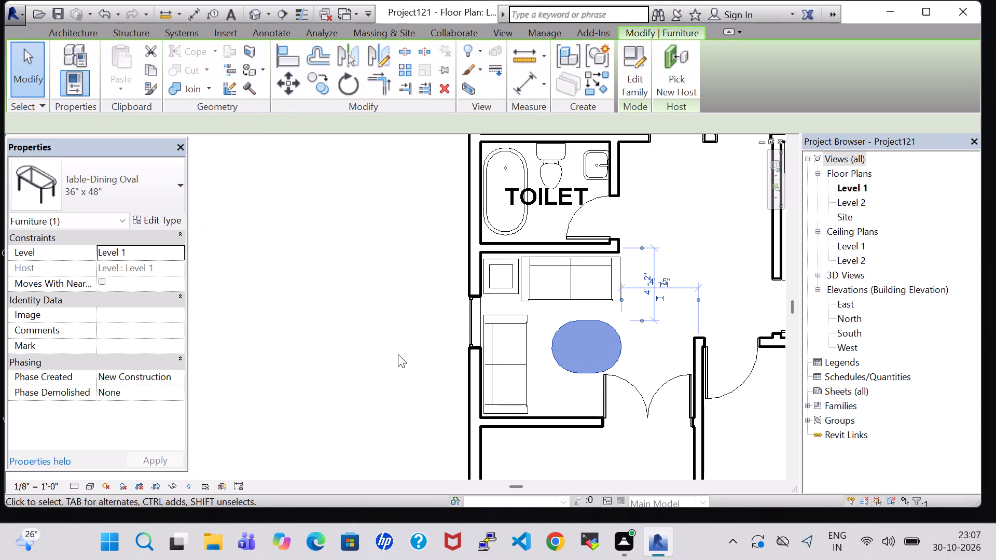
Rotate the oval table to run north-south and shift it about 18" west and 6" south, beside the west-wall sofa.
{"action": "key", "text": "Left"}
{"action": "key", "text": "Left"}
{"action": "key", "text": "Left"}
{"action": "key", "text": "Left"}
{"action": "key", "text": "Left"}
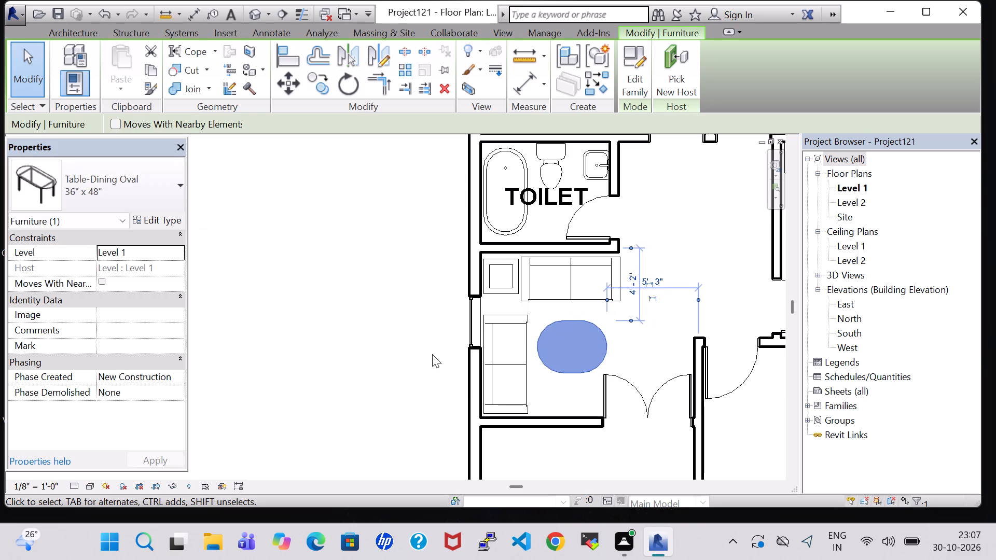
{"action": "key", "text": "space"}
{"action": "key", "text": "Down"}
{"action": "key", "text": "Down"}
{"action": "key", "text": "Down"}
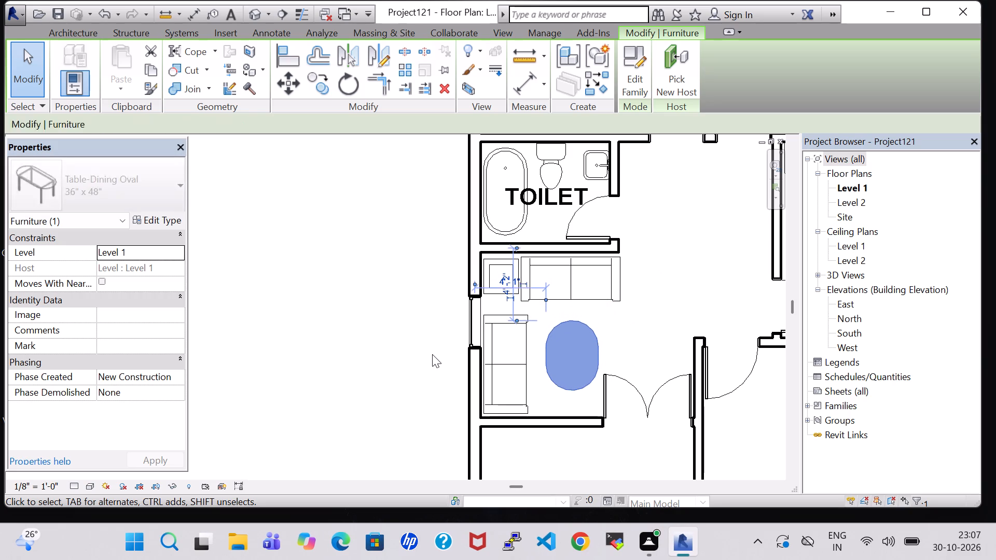
{"action": "key", "text": "Left"}
{"action": "key", "text": "Left"}
{"action": "key", "text": "Left"}
{"action": "key", "text": "Left"}
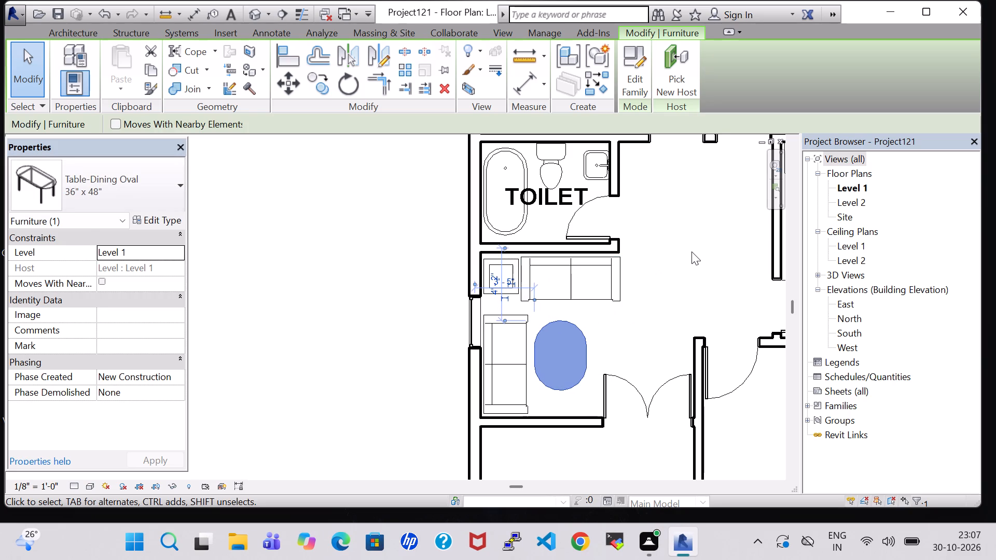
{"action": "double_click", "coordinate": [691, 251]}
Place another RPC Plant - Tropical Agave 1.5' at the east edge of the living area's oval table.
{"action": "scroll", "coordinate": [691, 253], "scroll_direction": "down", "scroll_amount": 3}
{"action": "left_click", "coordinate": [646, 150]}
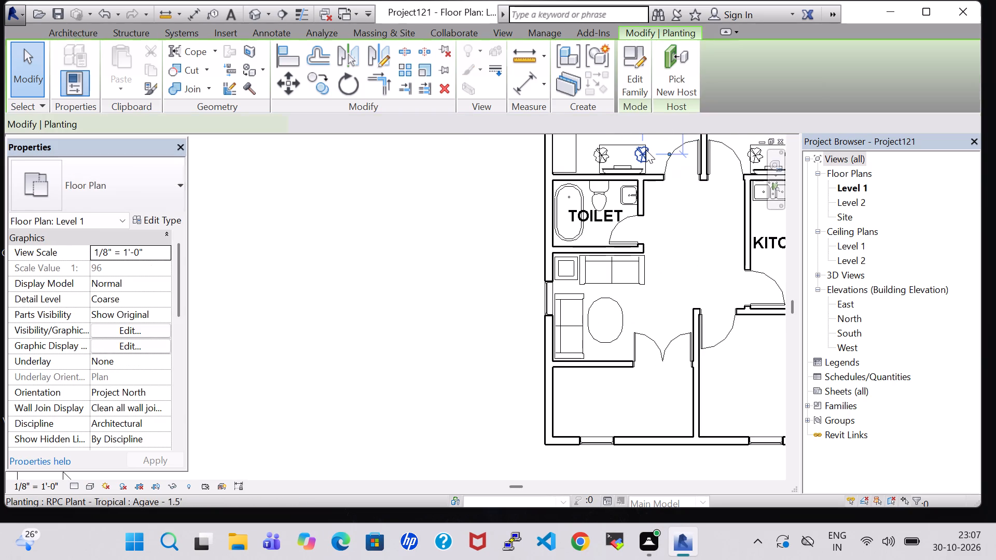
{"action": "right_click", "coordinate": [646, 150]}
{"action": "left_click", "coordinate": [689, 276]}
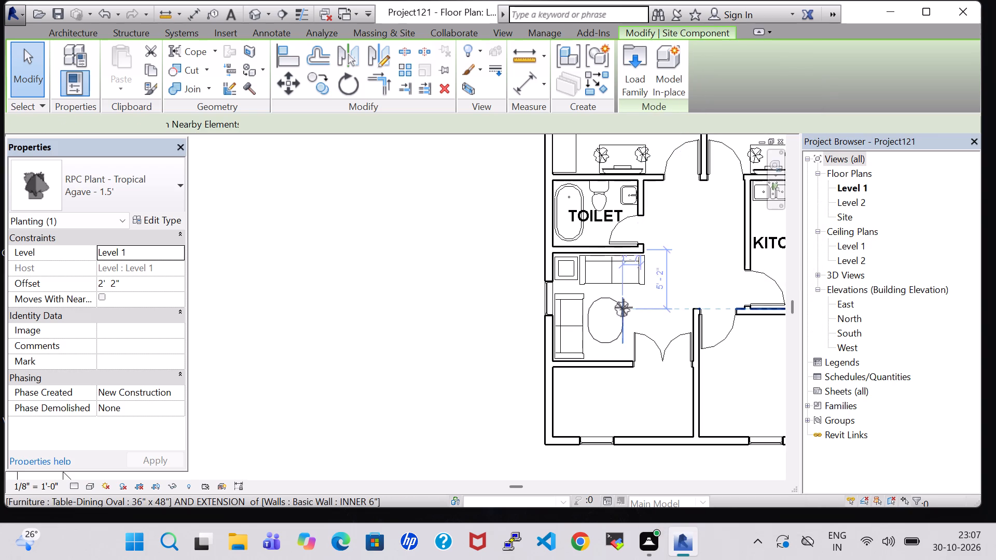
{"action": "left_click", "coordinate": [625, 313]}
{"action": "key", "text": "Escape"}
{"action": "key", "text": "Escape"}
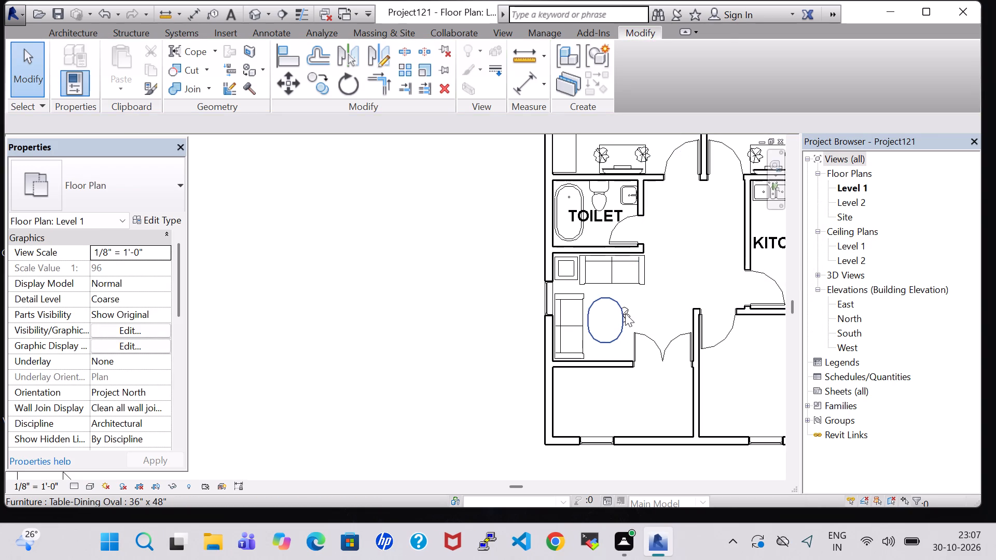
Set the offset of the agave plant beside the oval table to 2' 5".
{"action": "left_click", "coordinate": [629, 315]}
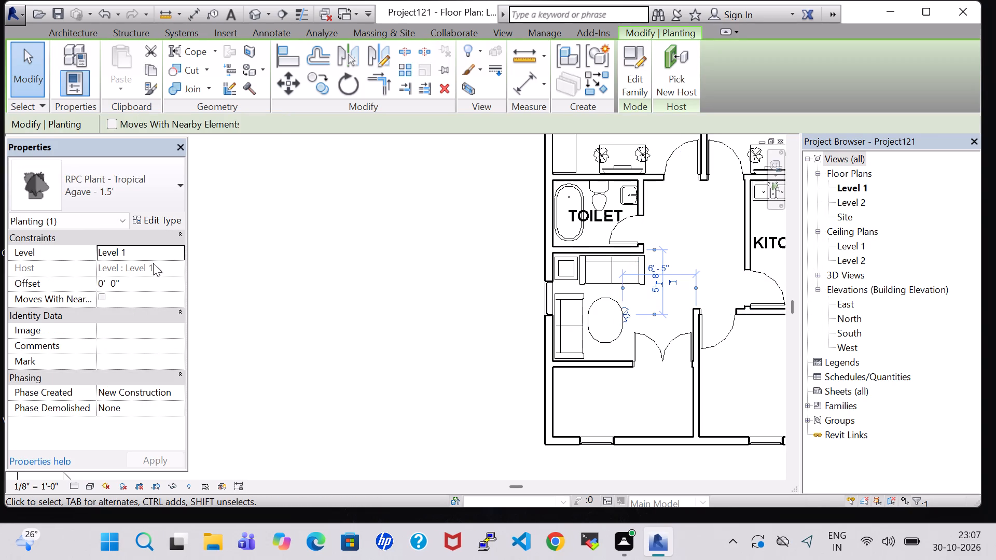
{"action": "left_click", "coordinate": [105, 286]}
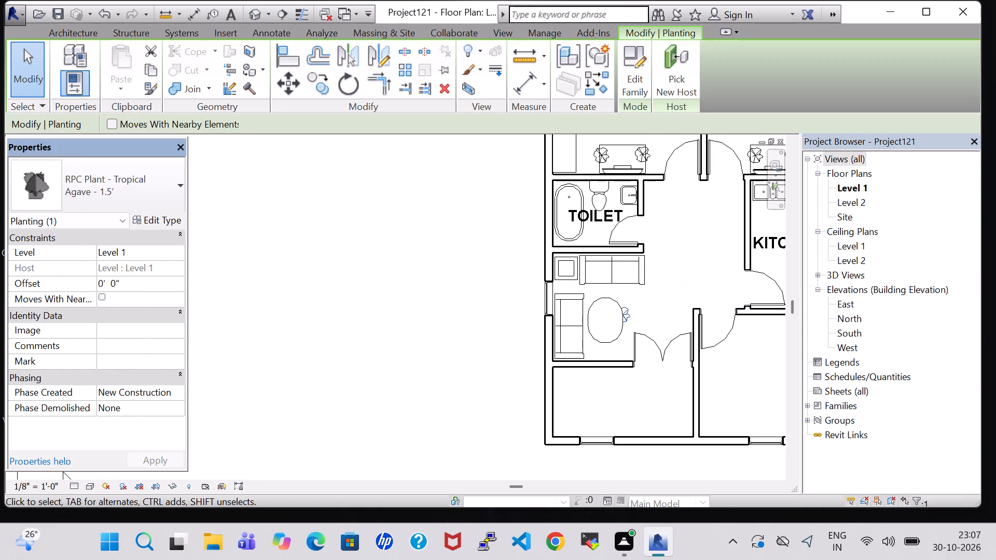
{"action": "key", "text": "BackSpace"}
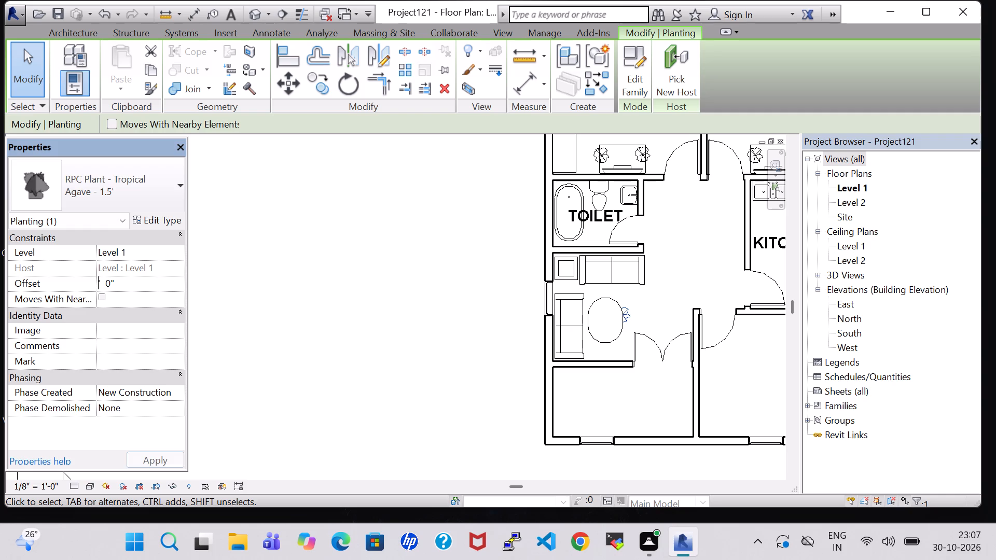
{"action": "key", "text": "2"}
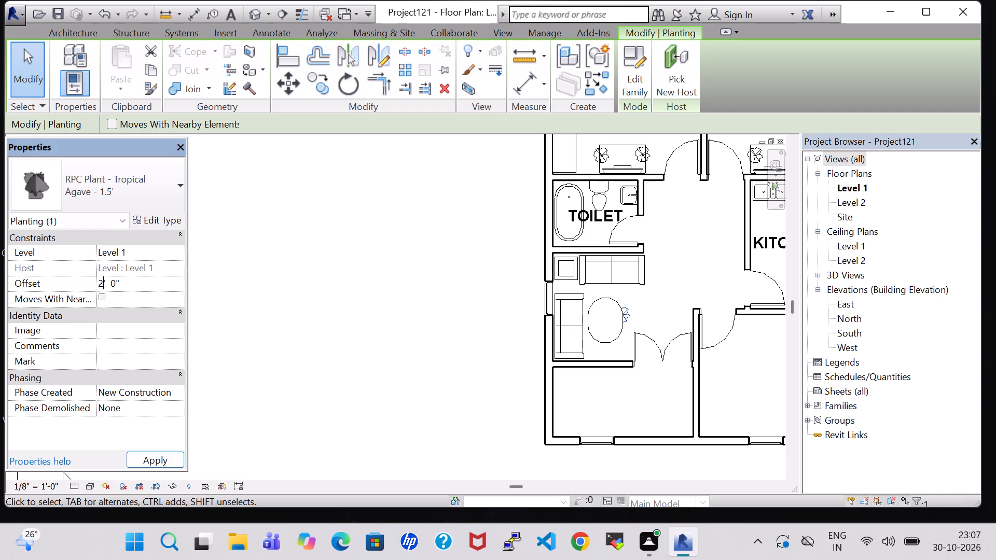
{"action": "left_click", "coordinate": [115, 285]}
{"action": "key", "text": "BackSpace"}
{"action": "key", "text": "5"}
{"action": "left_click", "coordinate": [159, 463]}
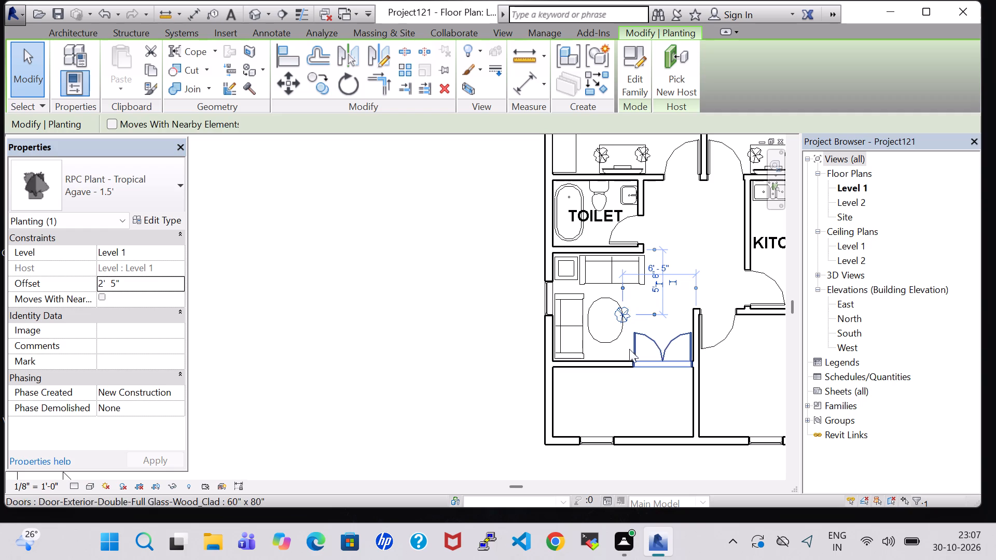
{"action": "left_click", "coordinate": [612, 391]}
Shift the agave about 15" west and 6" south onto the middle of the oval table.
{"action": "left_click", "coordinate": [621, 312]}
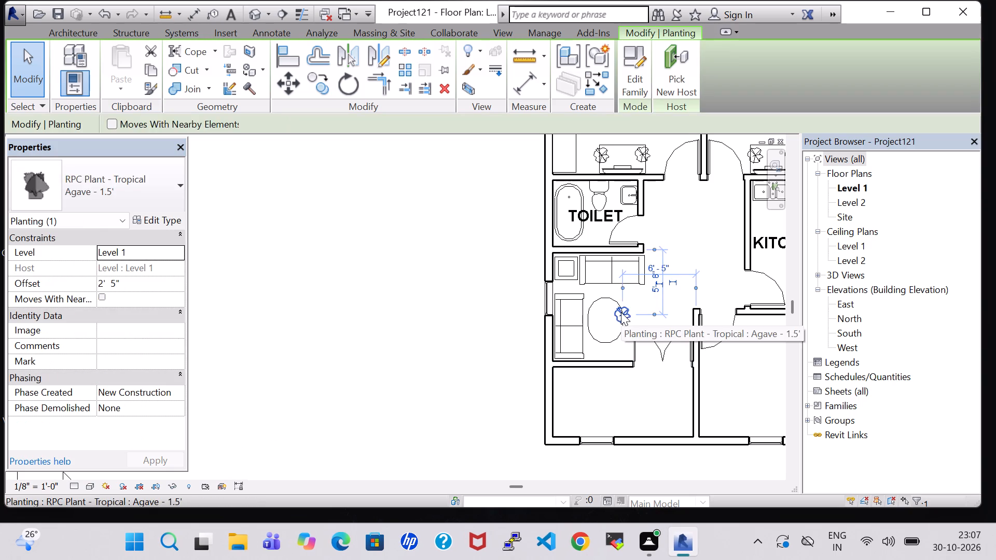
{"action": "key", "text": "Left"}
{"action": "key", "text": "Left"}
{"action": "key", "text": "Left"}
{"action": "key", "text": "Left"}
{"action": "key", "text": "Left"}
{"action": "key", "text": "Left"}
{"action": "key", "text": "Left"}
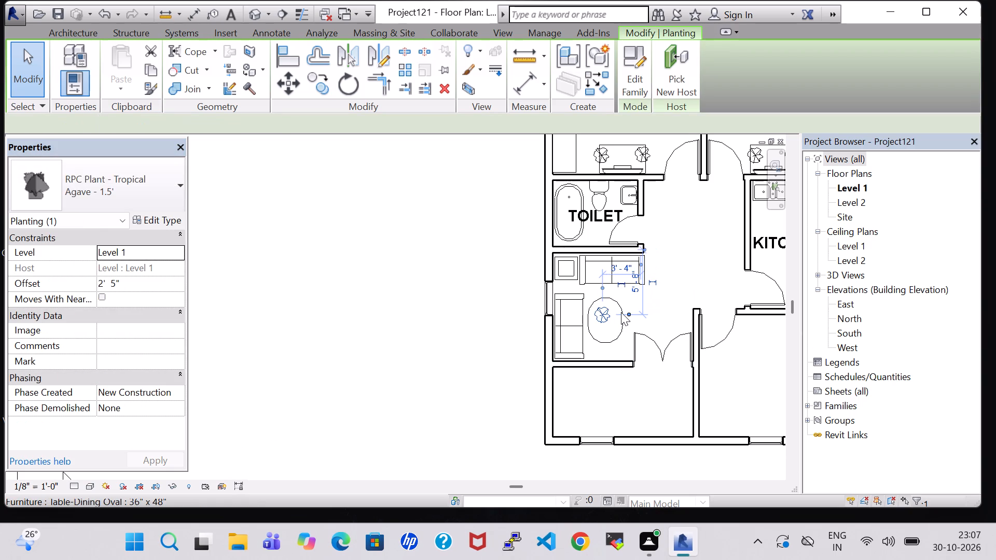
{"action": "key", "text": "Down"}
{"action": "key", "text": "Down"}
{"action": "key", "text": "Right"}
{"action": "key", "text": "Right"}
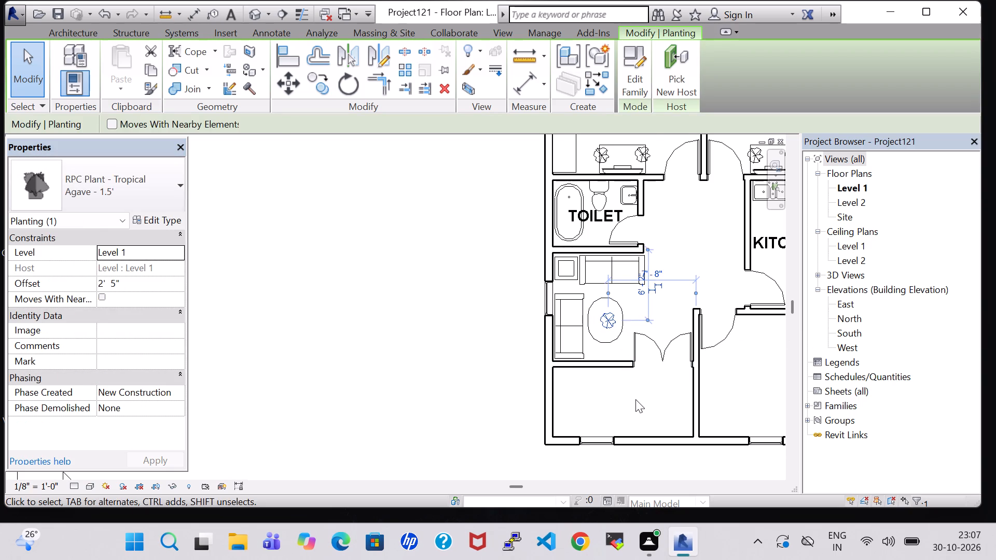
{"action": "left_click", "coordinate": [635, 399]}
Place a tagged room in the living area, over the oval table.
{"action": "scroll", "coordinate": [635, 399], "scroll_direction": "down", "scroll_amount": 4}
{"action": "middle_click_drag", "start_coordinate": [666, 322], "coordinate": [630, 334]}
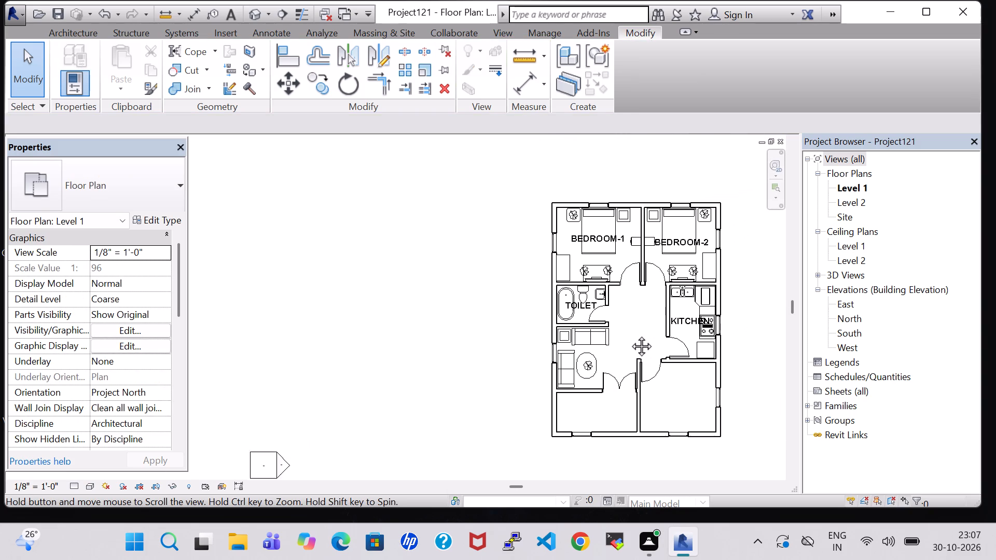
{"action": "middle_click_drag", "start_coordinate": [630, 334], "coordinate": [585, 344]}
{"action": "scroll", "coordinate": [585, 344], "scroll_direction": "up", "scroll_amount": 2}
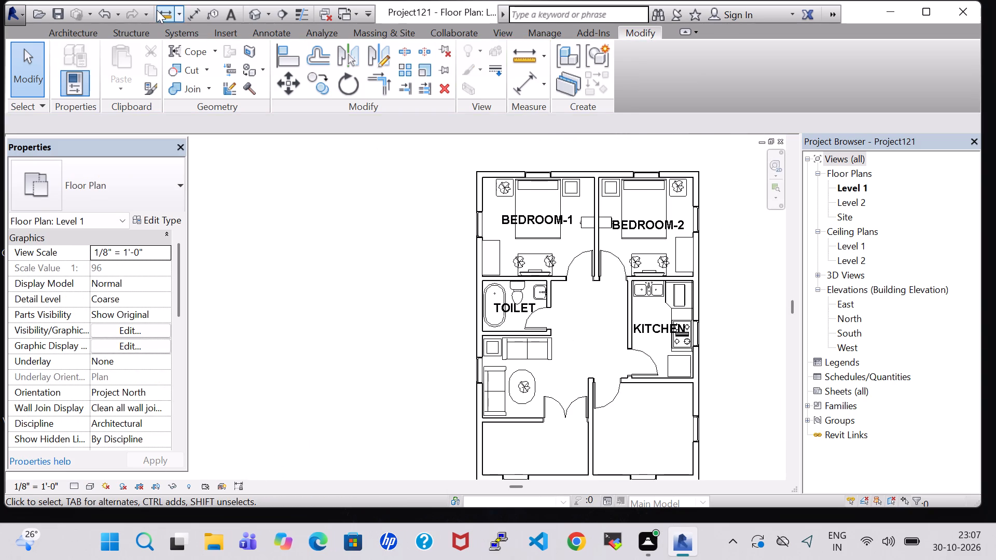
{"action": "left_click", "coordinate": [90, 33]}
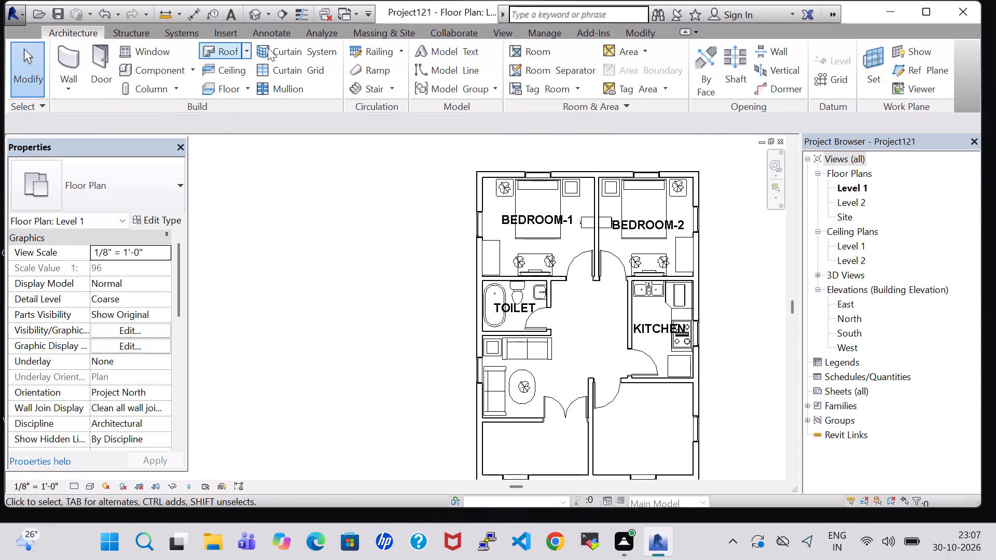
{"action": "left_click", "coordinate": [523, 46]}
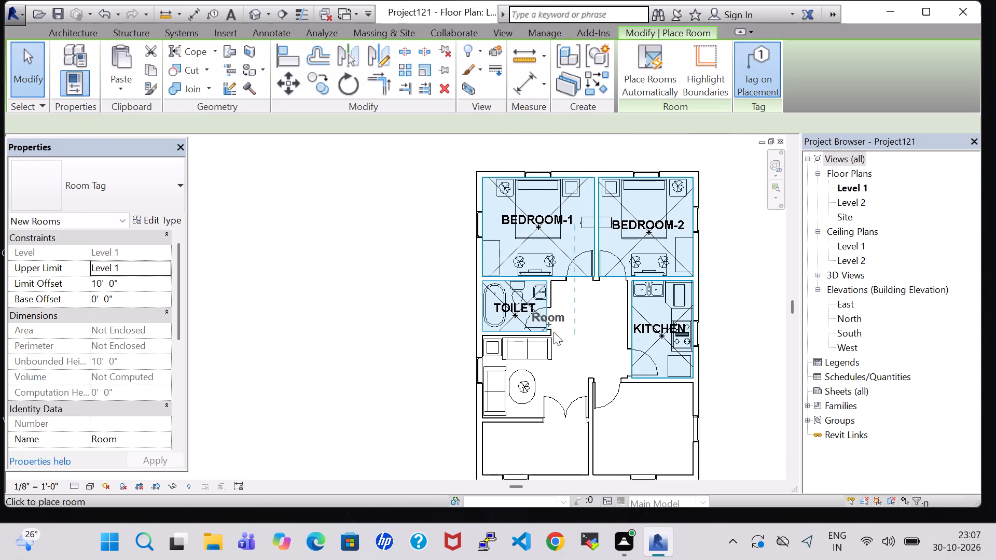
{"action": "left_click", "coordinate": [517, 381]}
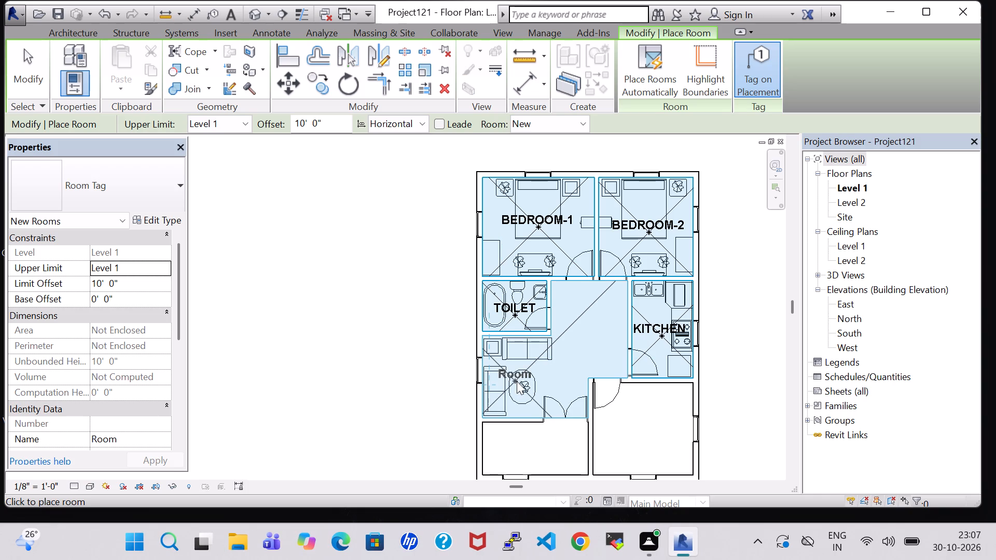
{"action": "key", "text": "Escape"}
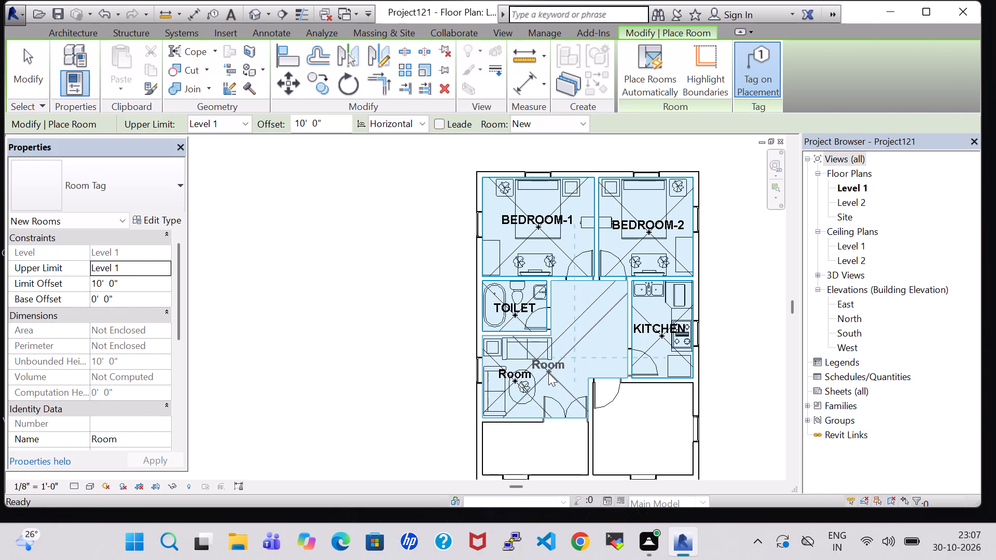
Delete the new room tag beside the oval table.
{"action": "left_click", "coordinate": [524, 373]}
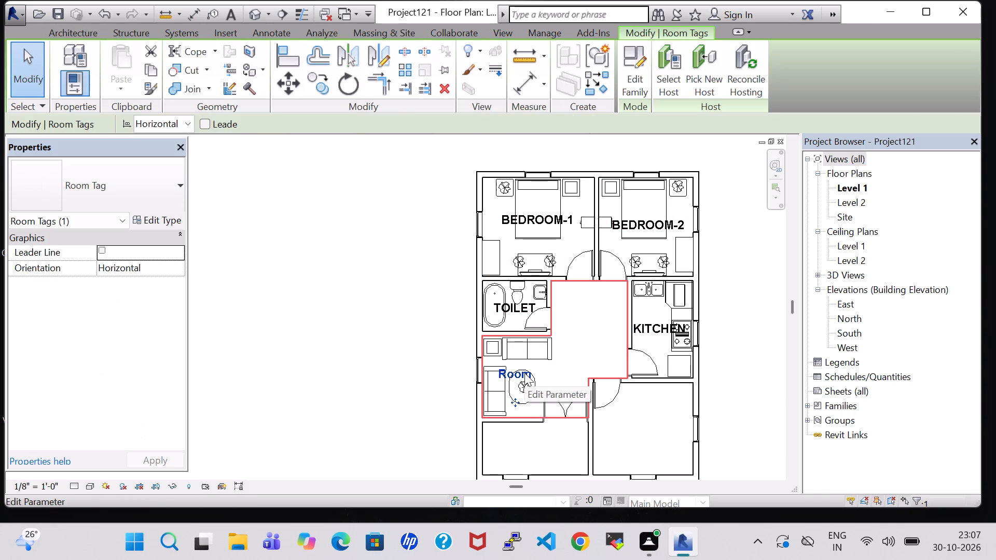
{"action": "key", "text": "Delete"}
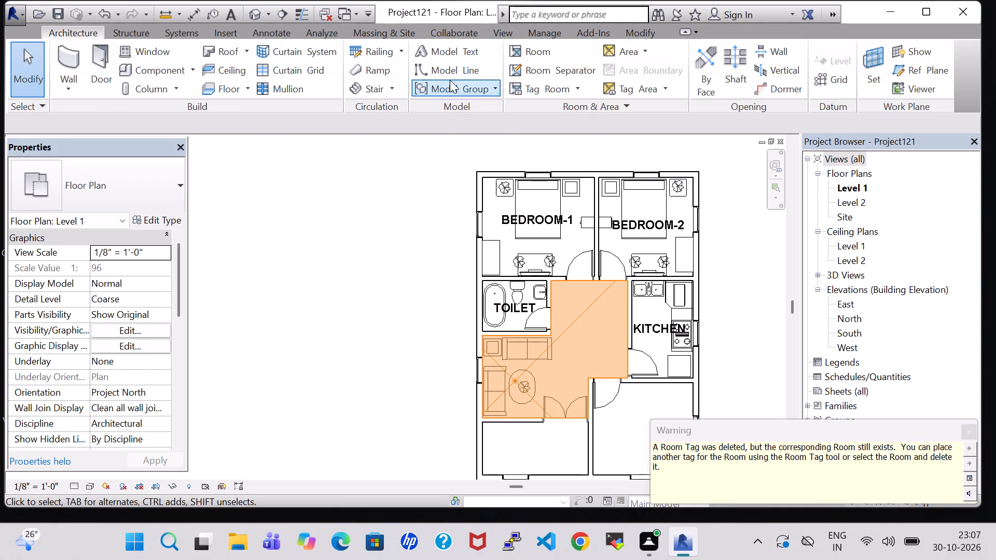
Place another tagged room in the living area, just east of the north sofa, accepting the multiple-rooms warning.
{"action": "left_click", "coordinate": [515, 53]}
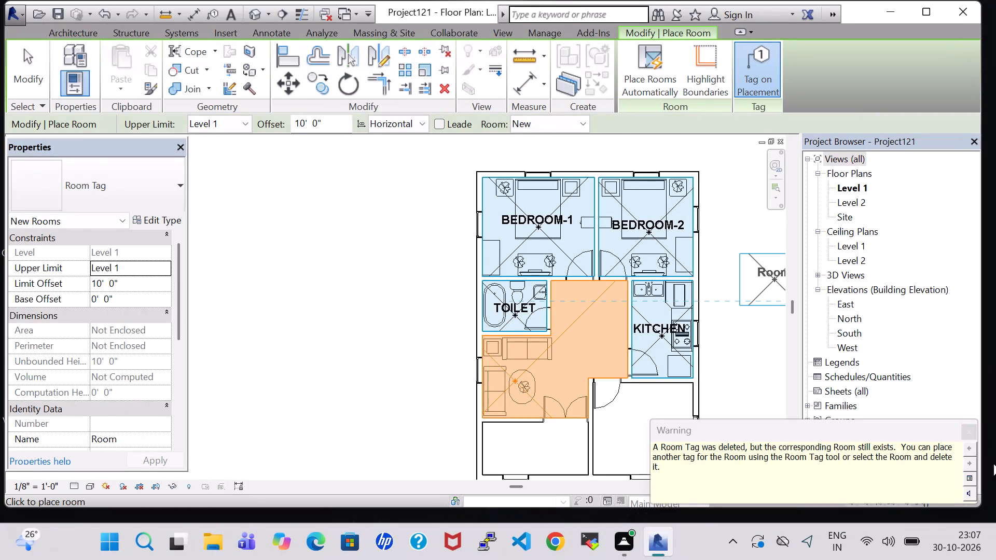
{"action": "left_click", "coordinate": [965, 429]}
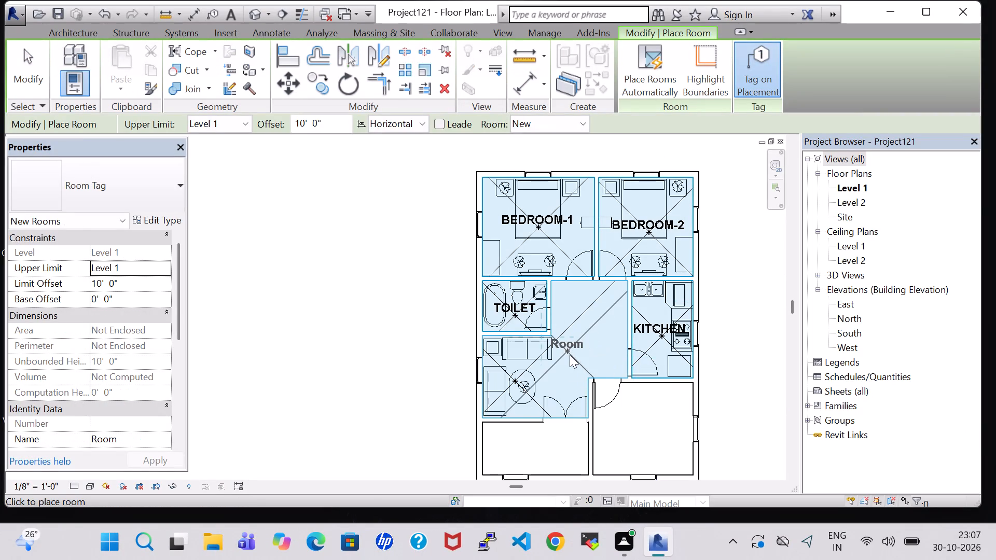
{"action": "left_click", "coordinate": [569, 354]}
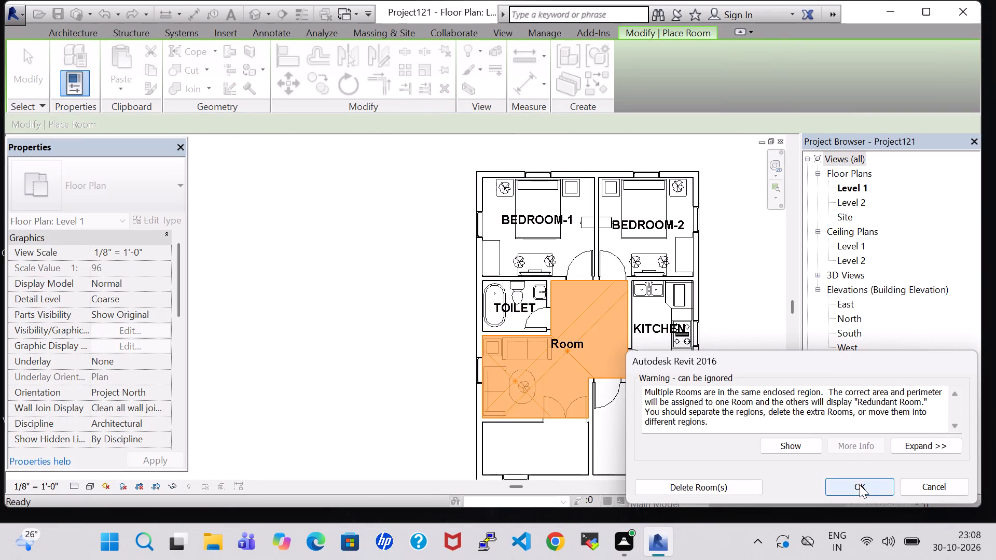
{"action": "left_click", "coordinate": [860, 485]}
{"action": "key", "text": "Escape"}
{"action": "key", "text": "Escape"}
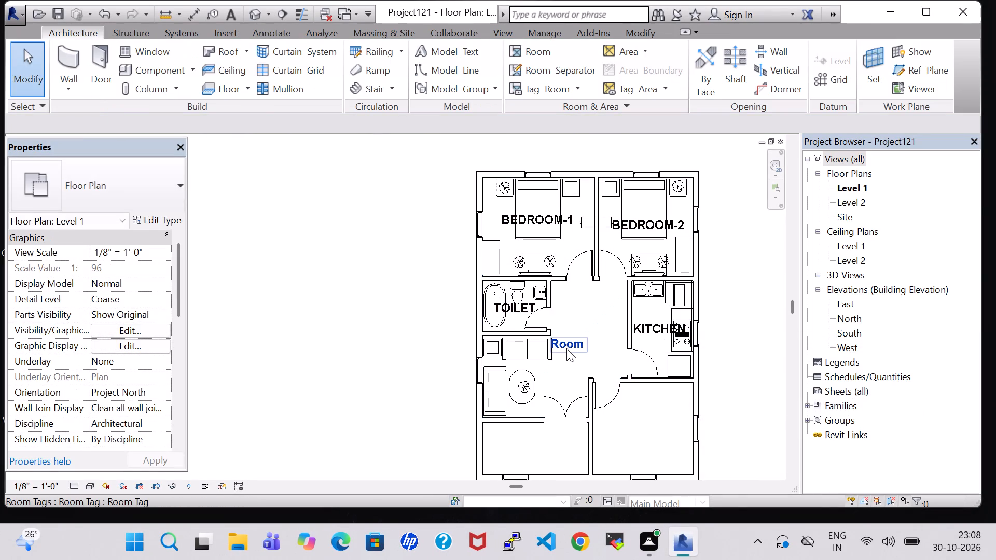
Rename the living area's room tag as LIVING AREA.
{"action": "double_click", "coordinate": [566, 348]}
{"action": "key", "text": "BackSpace"}
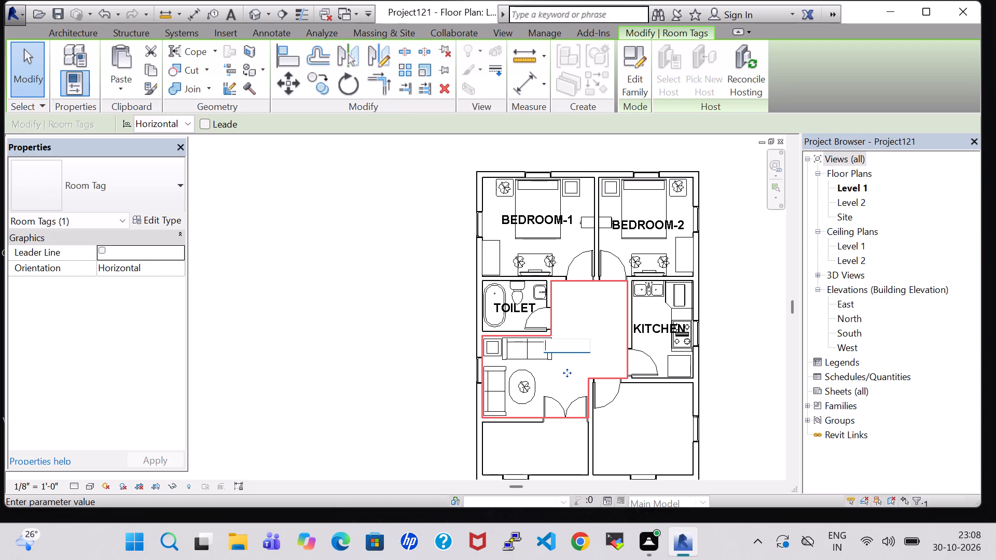
{"action": "type", "text": "LIVING"}
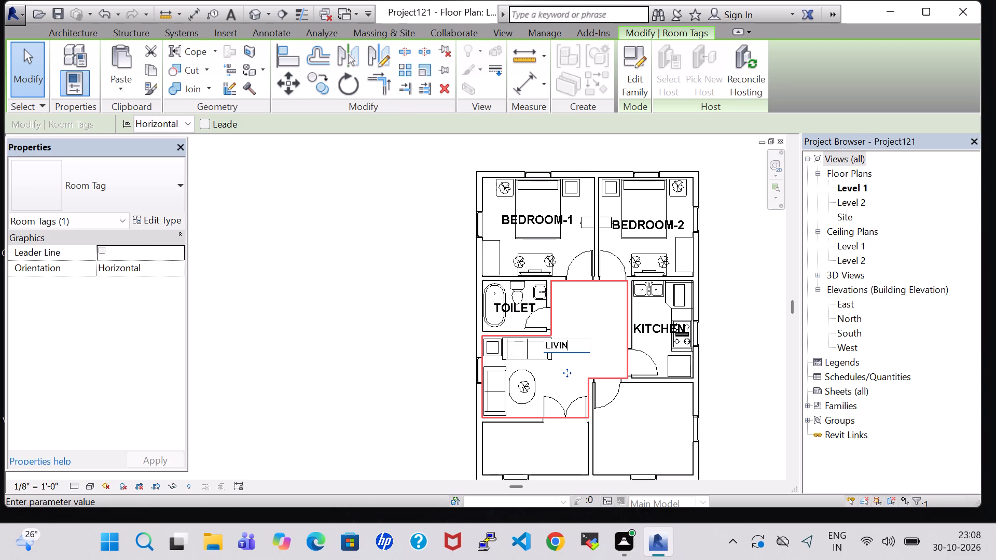
{"action": "key", "text": "space"}
{"action": "type", "text": "AREA"}
{"action": "key", "text": "Return"}
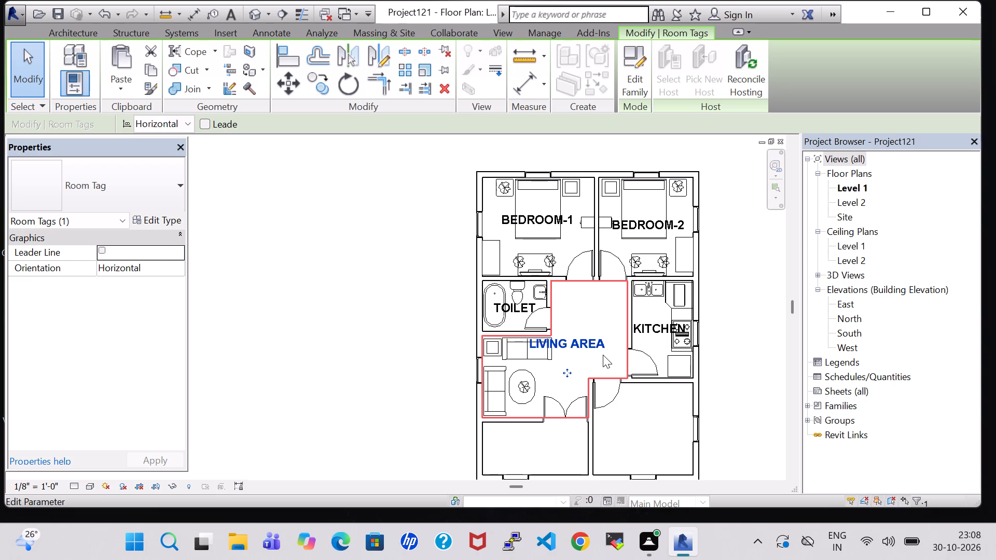
Shift the LIVING AREA tag south, between the north sofa and the double door.
{"action": "key", "text": "Down"}
{"action": "key", "text": "Down"}
{"action": "key", "text": "Down"}
{"action": "key", "text": "Down"}
{"action": "key", "text": "Down"}
{"action": "key", "text": "Down"}
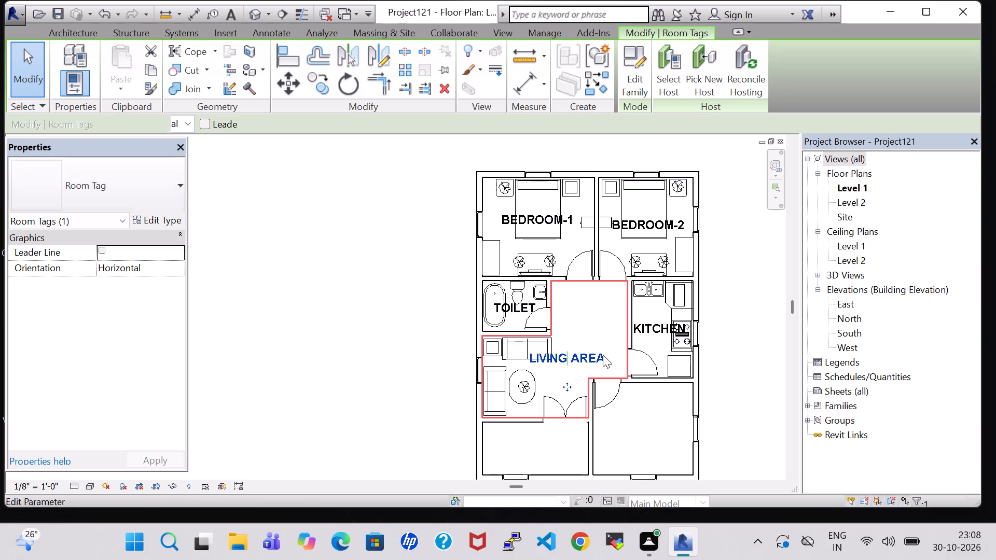
{"action": "left_click", "coordinate": [728, 368]}
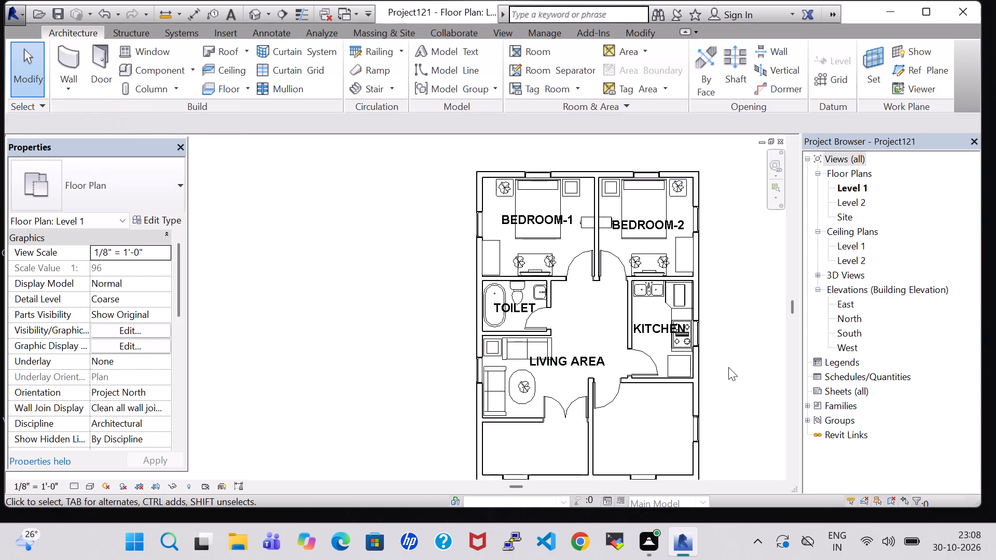
{"action": "key", "text": "Up"}
{"action": "key", "text": "Up"}
{"action": "key", "text": "Left"}
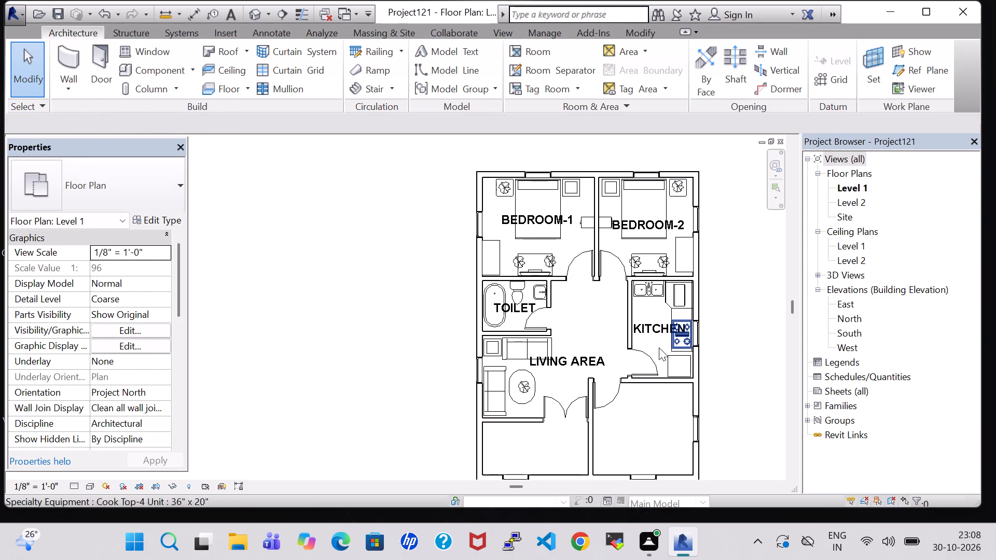
Shorten the living area's room name to LIVING.
{"action": "double_click", "coordinate": [600, 351]}
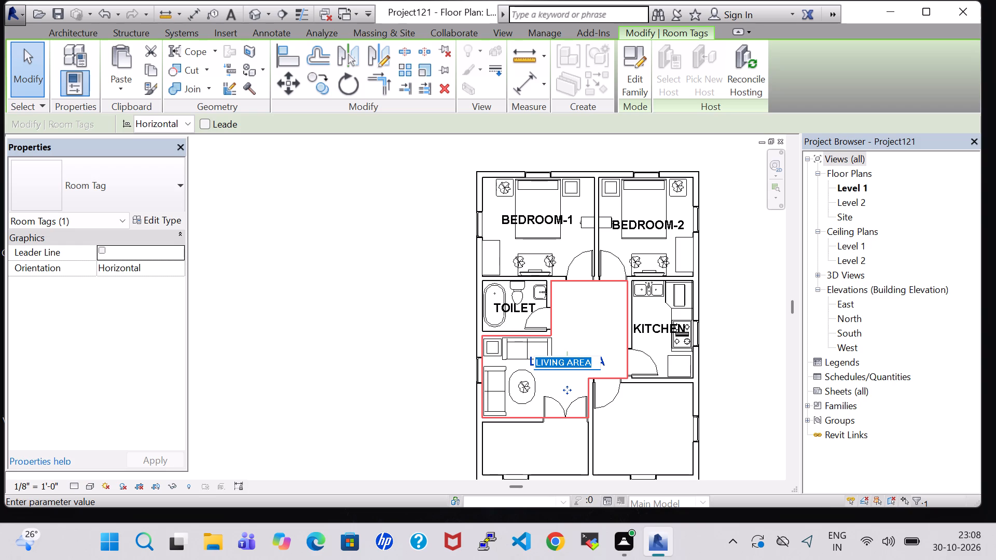
{"action": "left_click", "coordinate": [598, 363]}
{"action": "key", "text": "BackSpace"}
{"action": "key", "text": "BackSpace"}
{"action": "key", "text": "BackSpace"}
{"action": "key", "text": "BackSpace"}
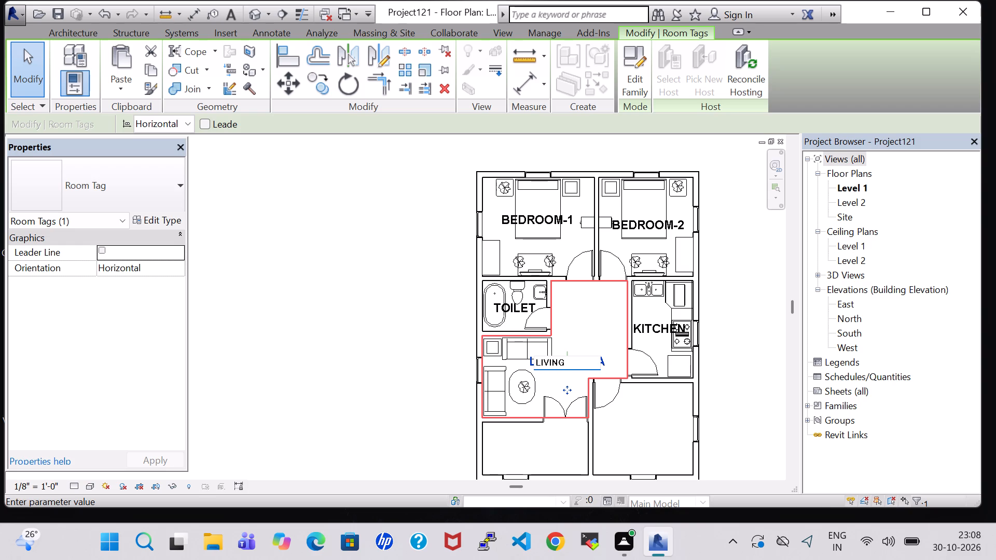
{"action": "key", "text": "Return"}
Nudge the LIVING room tag slightly north and west so it sits beside the north sofa.
{"action": "key", "text": "Up"}
{"action": "key", "text": "Up"}
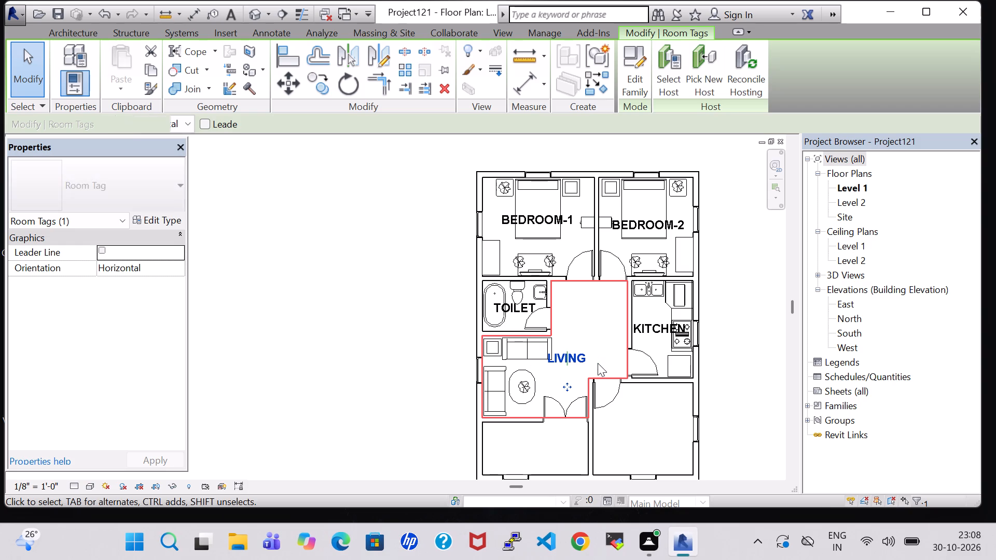
{"action": "key", "text": "Up"}
{"action": "key", "text": "Up"}
{"action": "key", "text": "Left"}
{"action": "key", "text": "Left"}
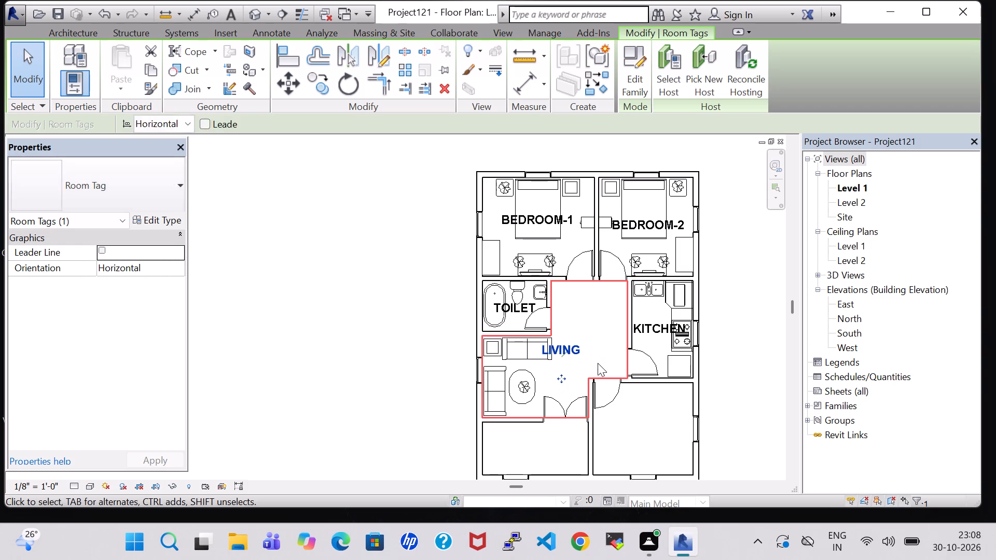
{"action": "key", "text": "Left"}
{"action": "key", "text": "Left"}
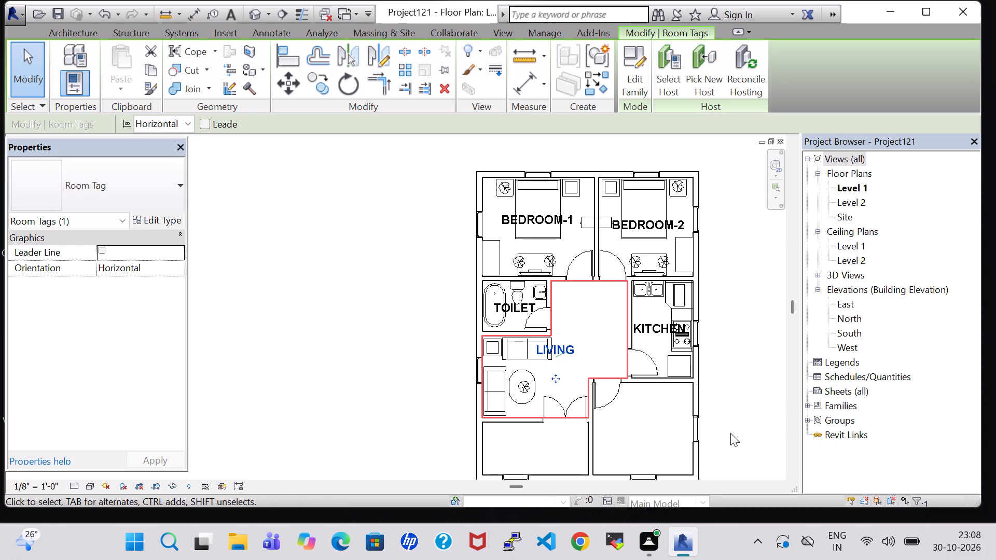
{"action": "left_click", "coordinate": [730, 433]}
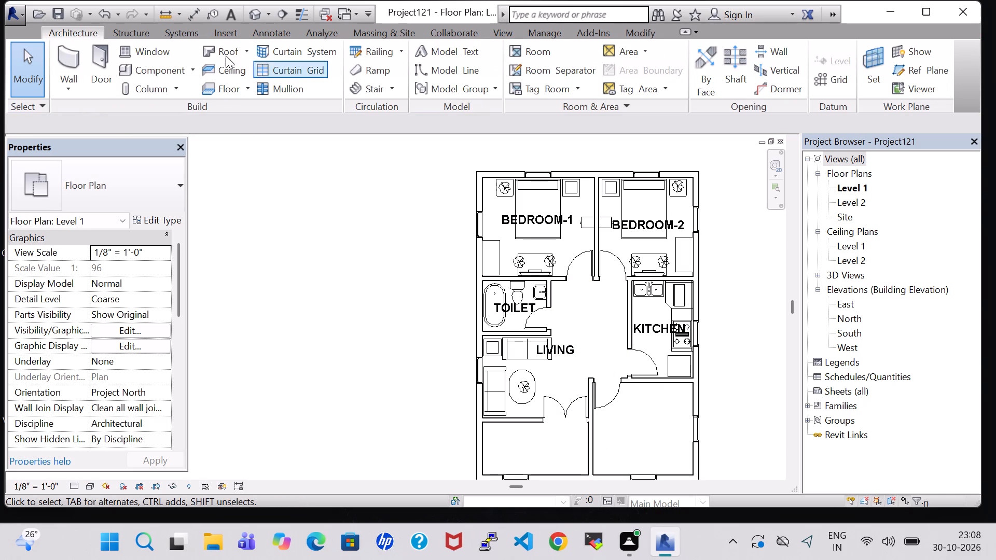
Load the Bed-Standard.0001 family from the Beds folder of the Furniture library for placement.
{"action": "scroll", "coordinate": [181, 71], "scroll_direction": "down", "scroll_amount": 1}
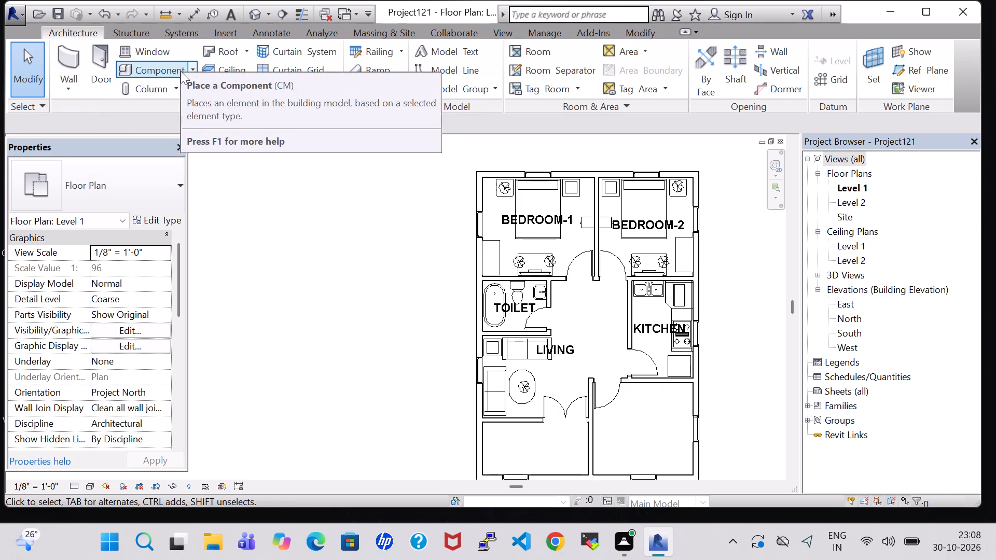
{"action": "scroll", "coordinate": [181, 71], "scroll_direction": "down", "scroll_amount": 2}
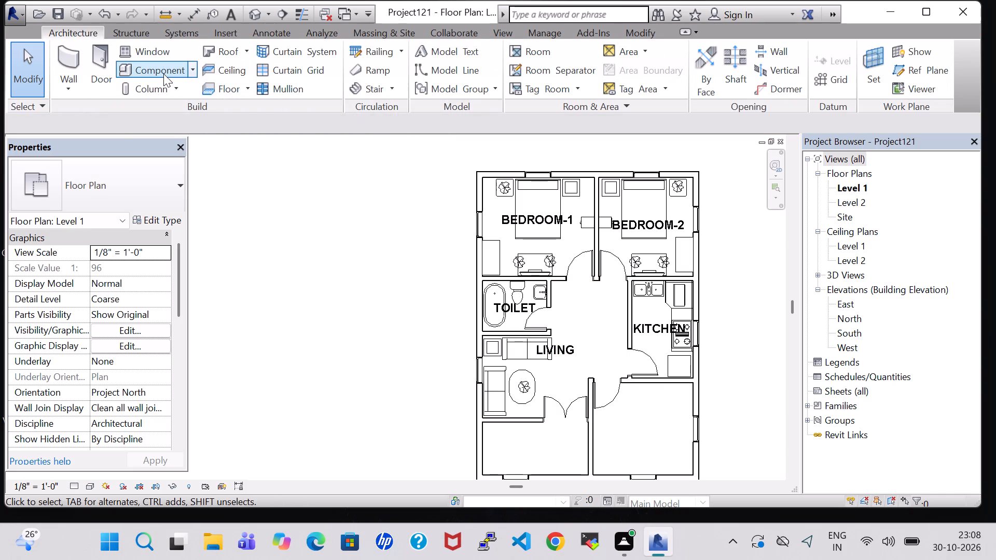
{"action": "left_click", "coordinate": [163, 74]}
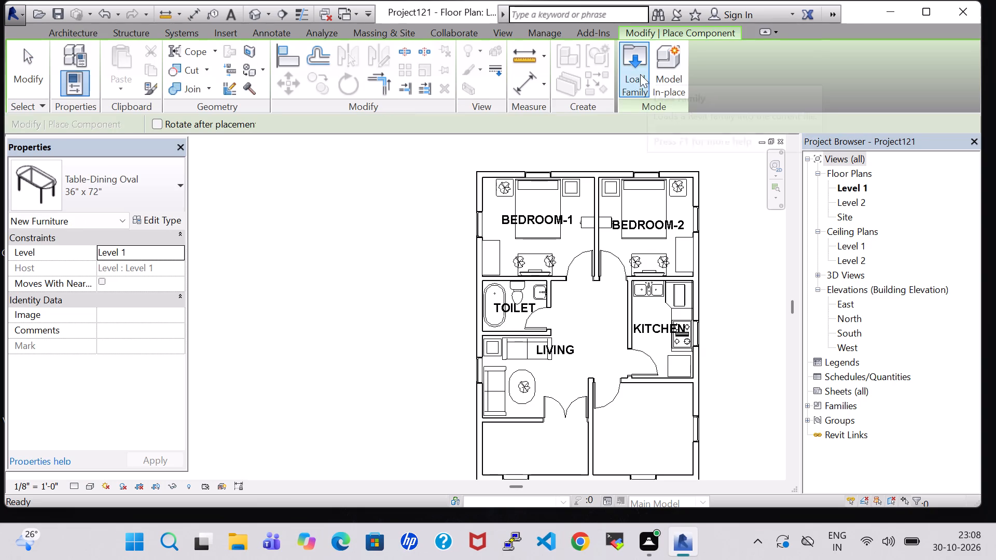
{"action": "left_click", "coordinate": [635, 73]}
{"action": "triple_click", "coordinate": [580, 350]}
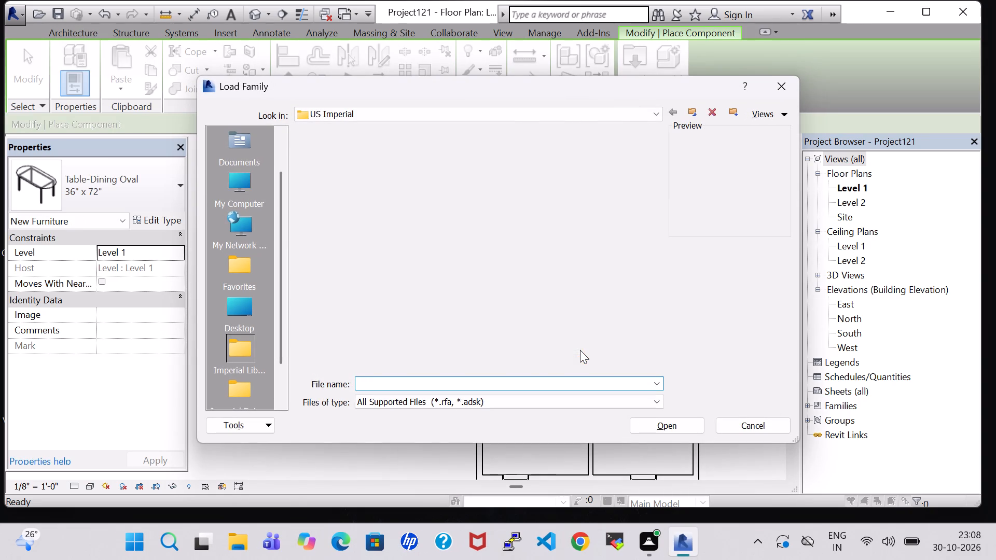
{"action": "double_click", "coordinate": [527, 185]}
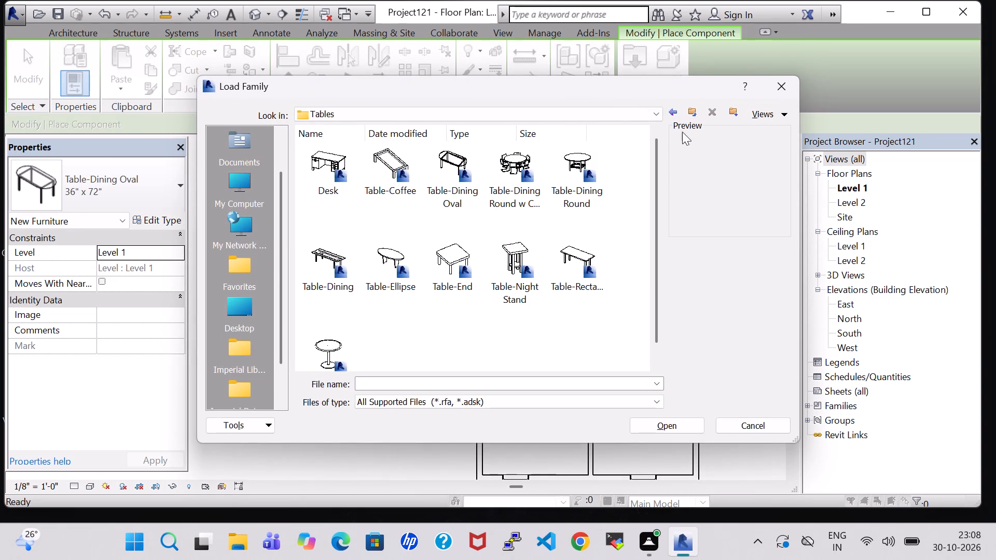
{"action": "left_click", "coordinate": [673, 111]}
{"action": "double_click", "coordinate": [329, 182]}
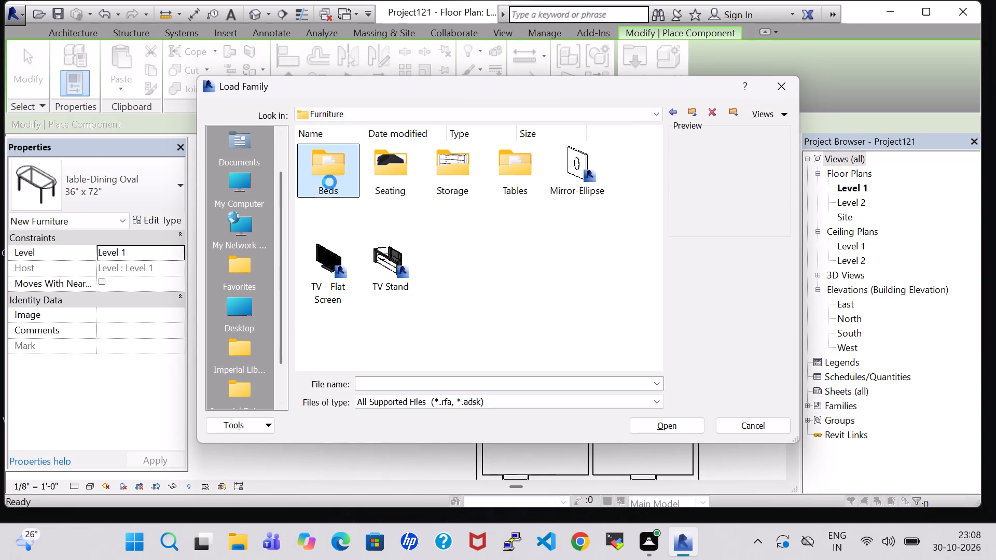
{"action": "left_click", "coordinate": [556, 185]}
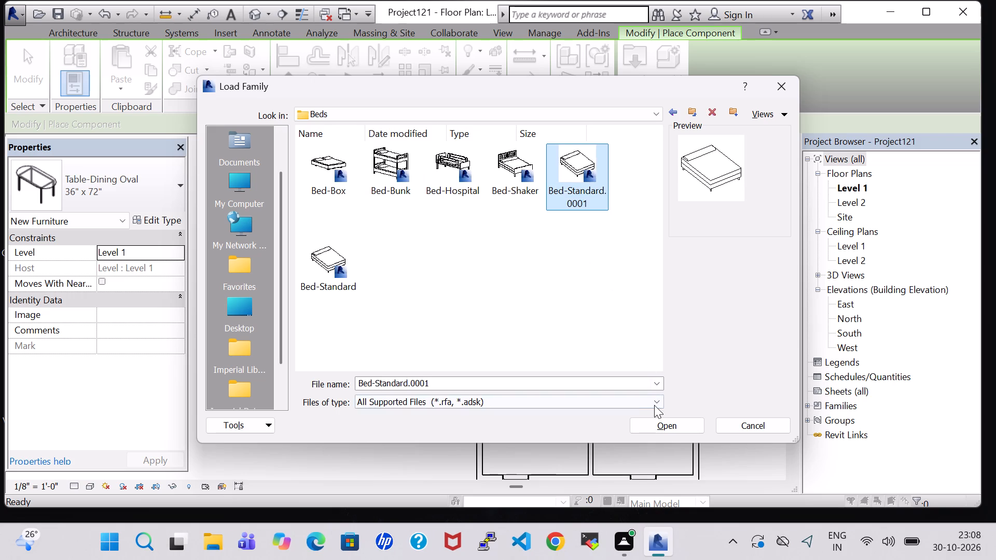
{"action": "left_click", "coordinate": [656, 423]}
Place a Double 54" x 75" bed in the southeast room, rotated so its headboard faces the east wall.
{"action": "key", "text": "space"}
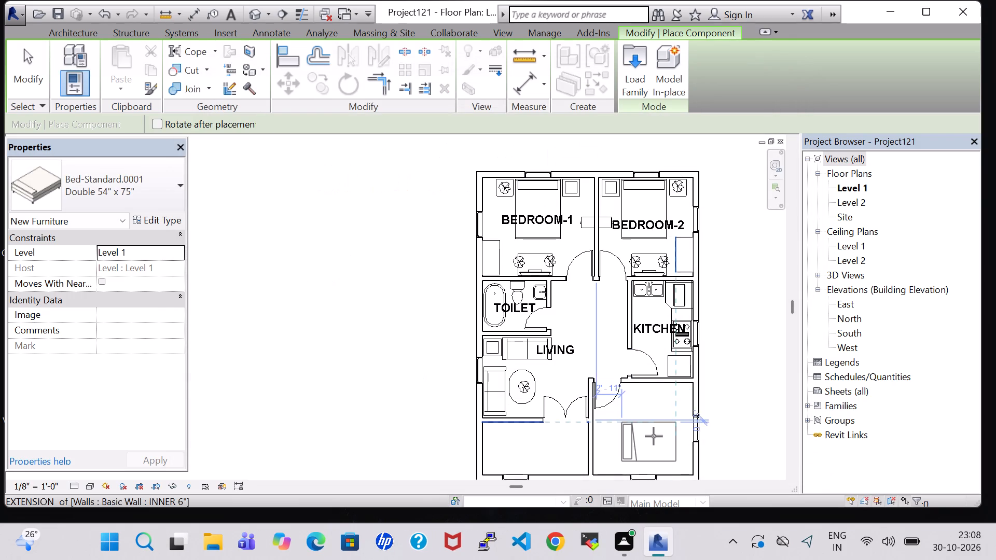
{"action": "key", "text": "space"}
{"action": "key", "text": "space"}
{"action": "key", "text": "space"}
{"action": "scroll", "coordinate": [654, 436], "scroll_direction": "up", "scroll_amount": 4}
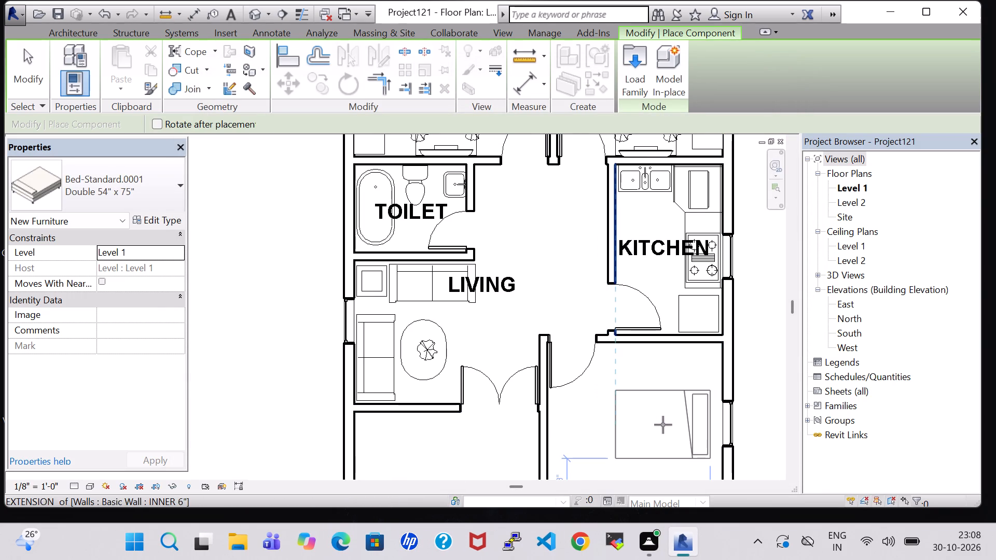
{"action": "left_click", "coordinate": [663, 425]}
{"action": "key", "text": "Escape"}
{"action": "key", "text": "Escape"}
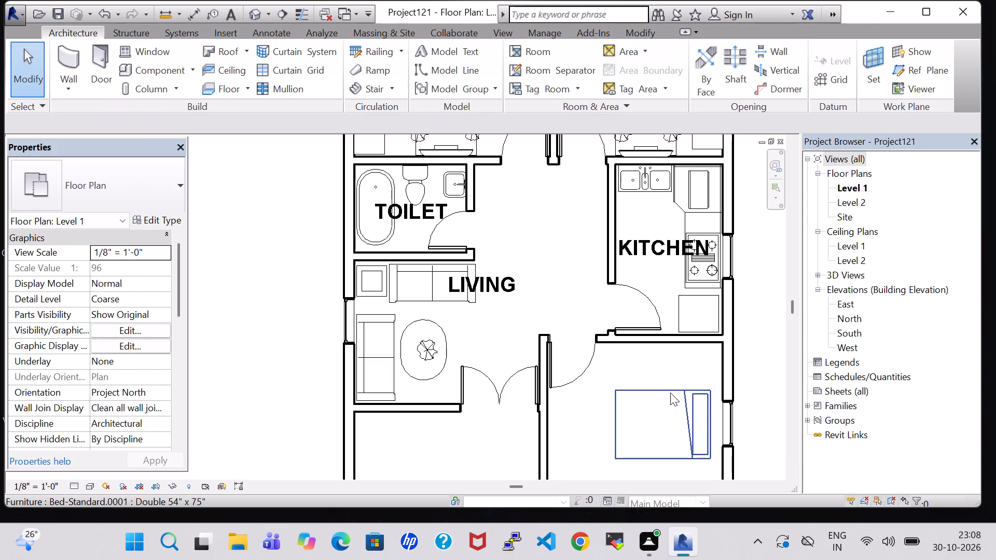
Shift the southeast room's bed east against the wall and slightly south, in line with the east window.
{"action": "left_click", "coordinate": [670, 393]}
{"action": "key", "text": "Right"}
{"action": "key", "text": "Right"}
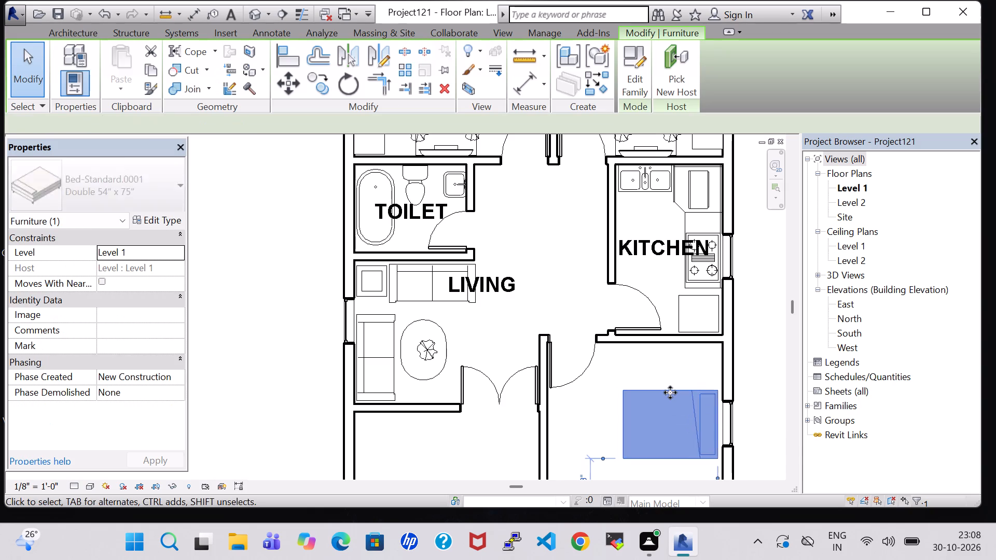
{"action": "key", "text": "Right"}
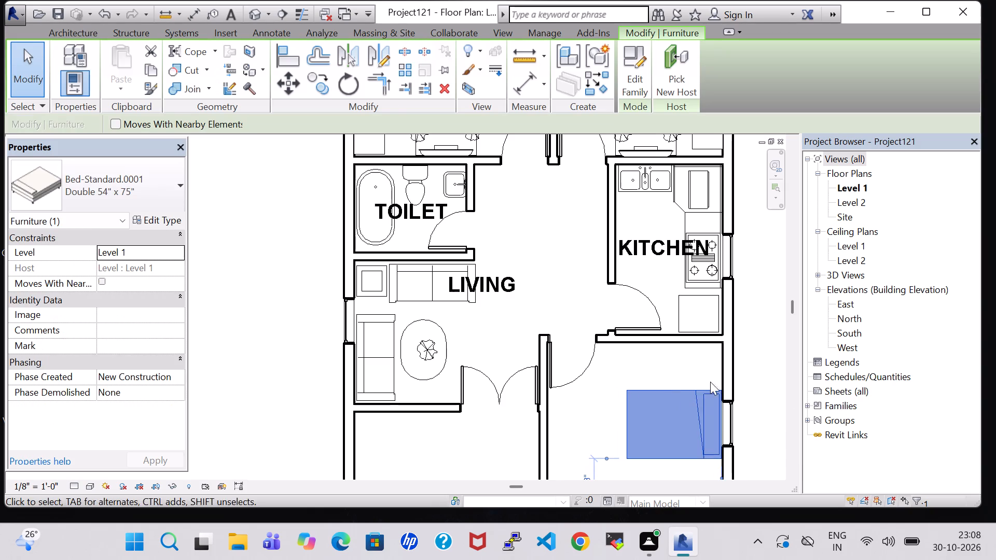
{"action": "left_click", "coordinate": [756, 378]}
{"action": "scroll", "coordinate": [756, 378], "scroll_direction": "down", "scroll_amount": 3}
{"action": "left_click", "coordinate": [707, 384]}
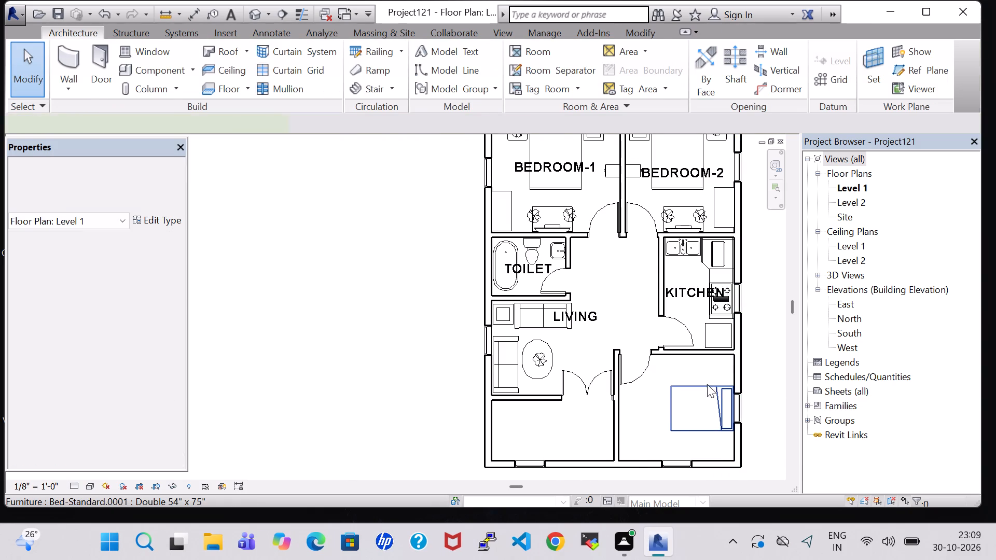
{"action": "key", "text": "Down"}
{"action": "key", "text": "Down"}
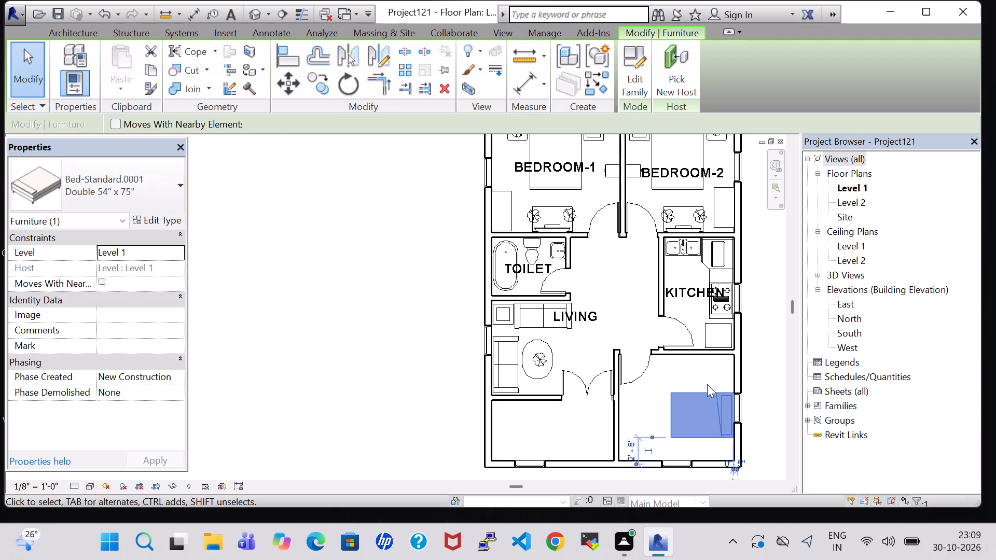
{"action": "key", "text": "Down"}
{"action": "key", "text": "Up"}
{"action": "key", "text": "Up"}
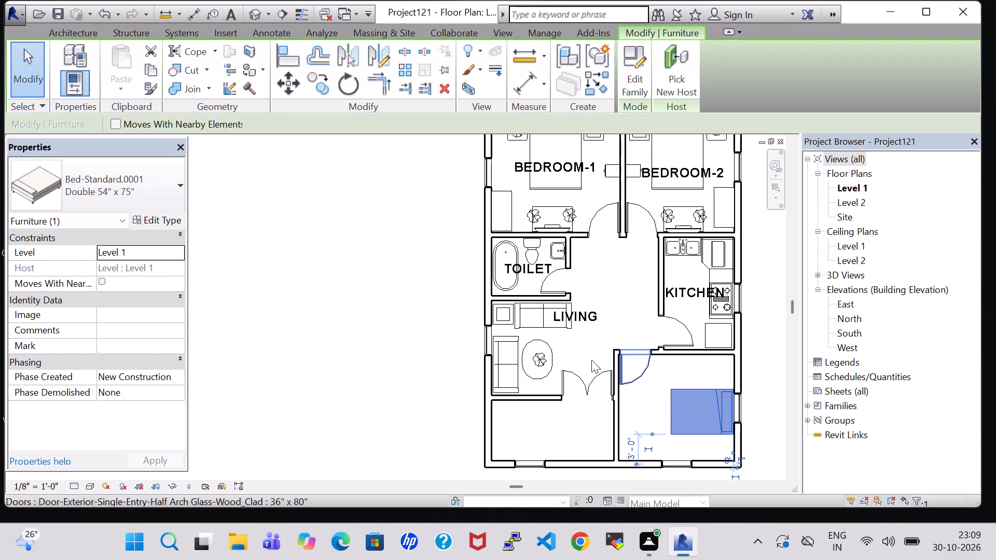
{"action": "left_click", "coordinate": [499, 320]}
{"action": "left_click", "coordinate": [600, 271]}
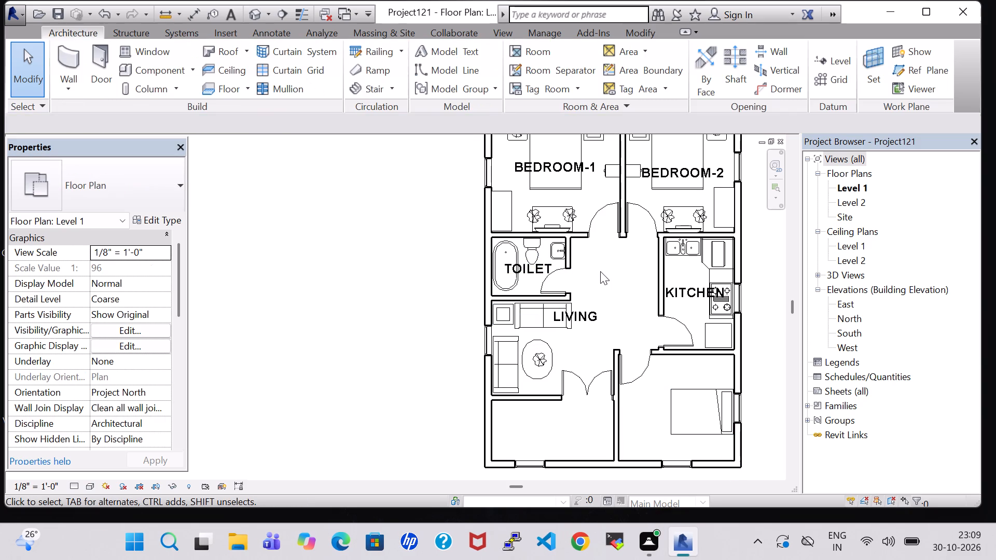
Create a similar 24" x 24" Table-End from BEDROOM-1's bedside table and place it south of the southeast room's bed.
{"action": "middle_click_drag", "start_coordinate": [600, 271], "coordinate": [606, 371]}
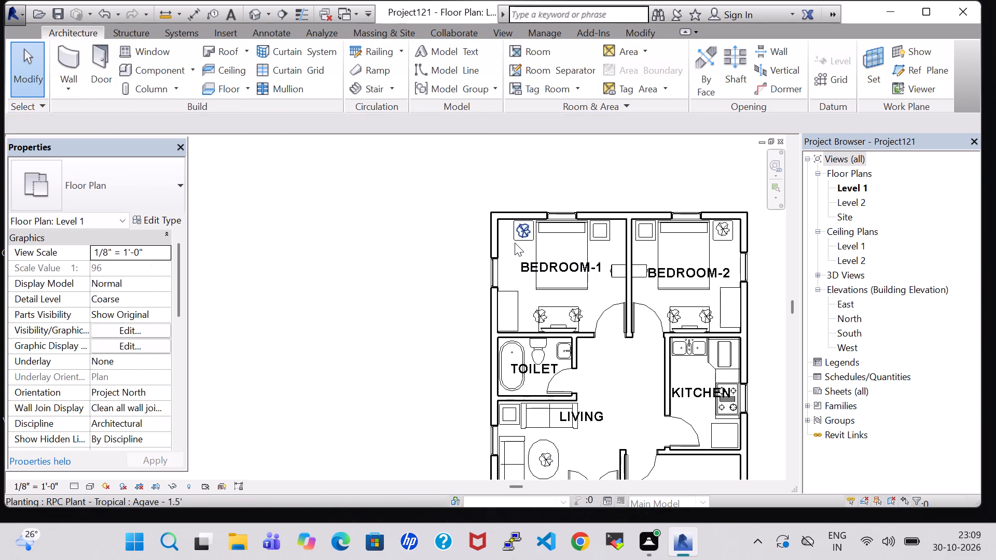
{"action": "scroll", "coordinate": [515, 233], "scroll_direction": "up", "scroll_amount": 8}
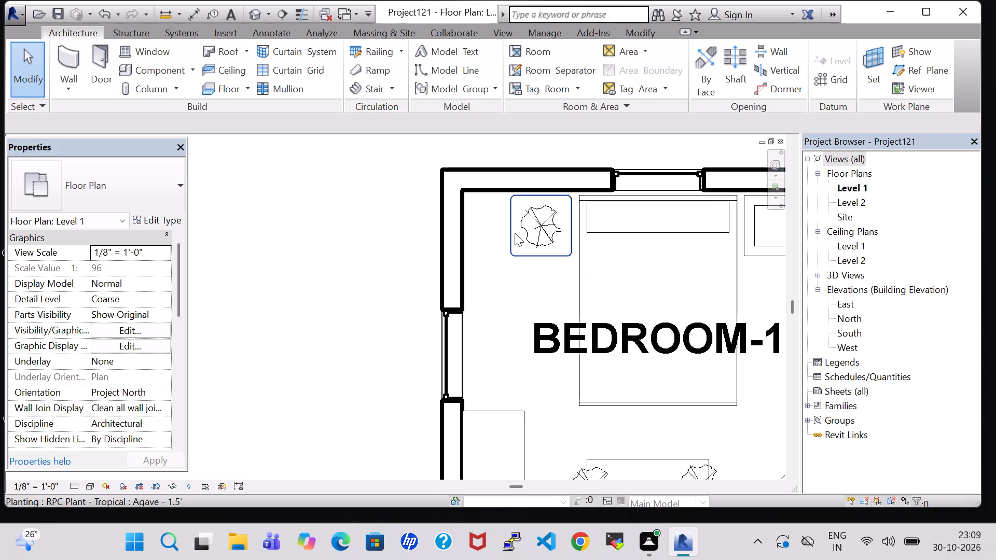
{"action": "left_click", "coordinate": [508, 233]}
{"action": "right_click", "coordinate": [508, 233]}
{"action": "left_click", "coordinate": [588, 279]}
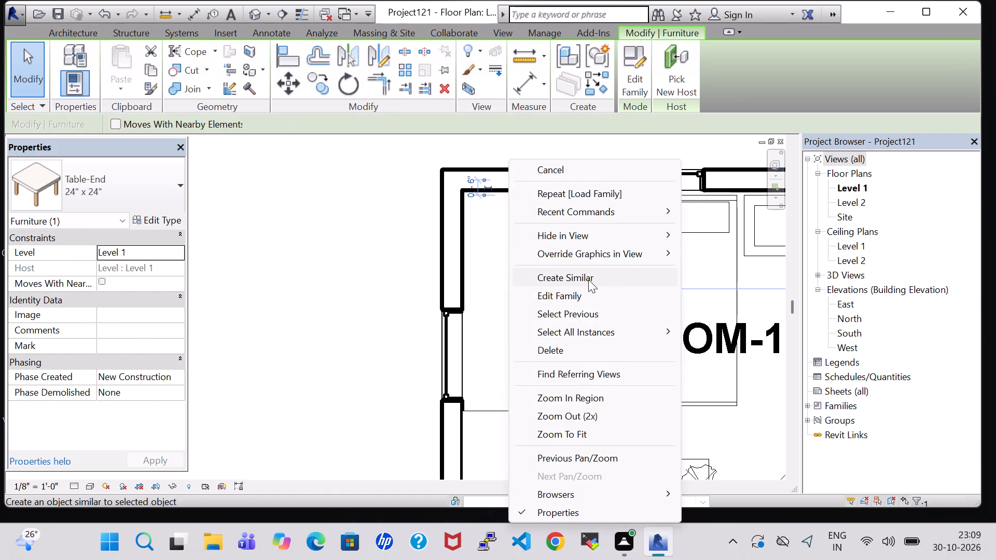
{"action": "middle_click_drag", "start_coordinate": [704, 424], "coordinate": [573, 306]}
{"action": "scroll", "coordinate": [573, 304], "scroll_direction": "down", "scroll_amount": 5}
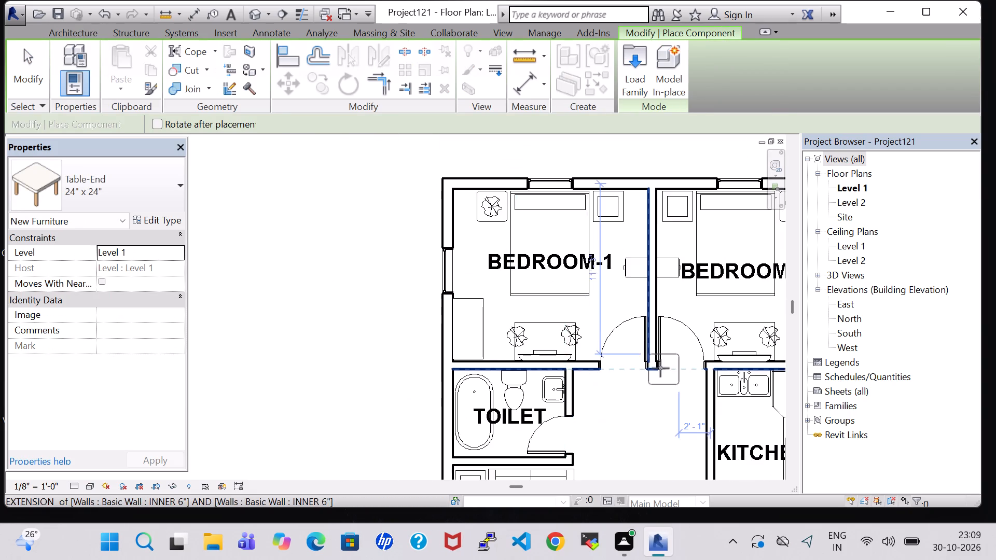
{"action": "middle_click_drag", "start_coordinate": [660, 368], "coordinate": [595, 302]}
{"action": "middle_click_drag", "start_coordinate": [588, 296], "coordinate": [545, 253]}
{"action": "middle_click_drag", "start_coordinate": [646, 413], "coordinate": [631, 261]}
{"action": "middle_click_drag", "start_coordinate": [631, 252], "coordinate": [630, 235]}
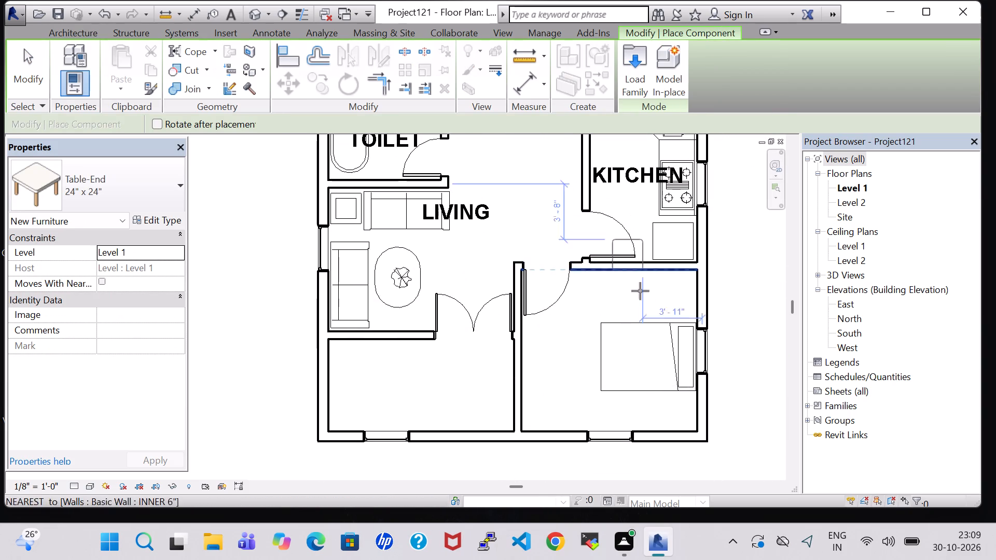
{"action": "scroll", "coordinate": [679, 412], "scroll_direction": "up", "scroll_amount": 7}
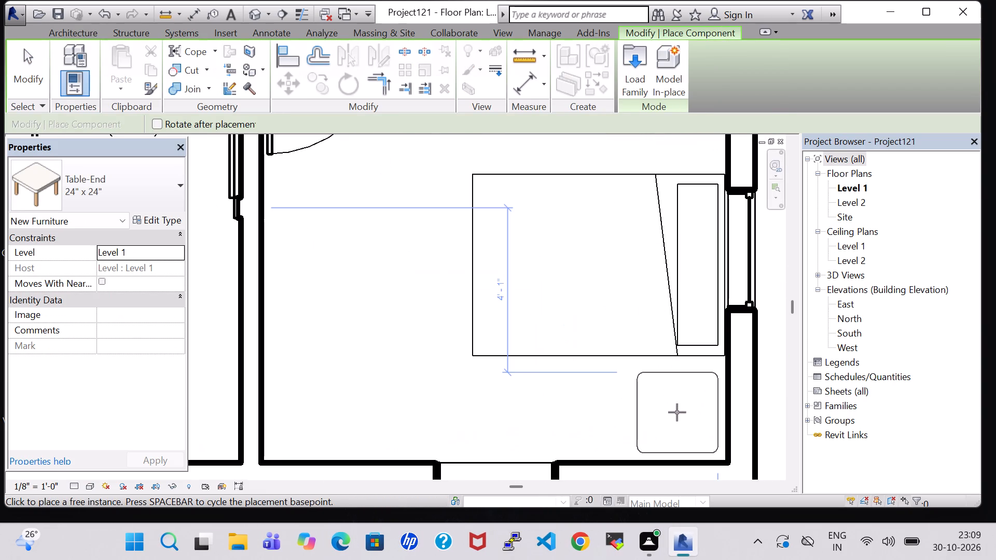
{"action": "left_click", "coordinate": [677, 412]}
{"action": "key", "text": "Escape"}
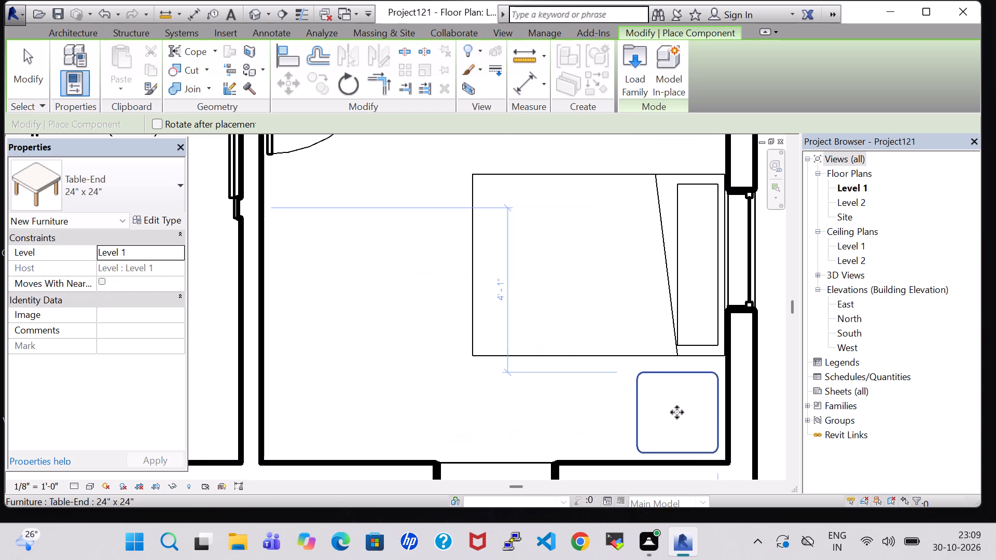
{"action": "key", "text": "Escape"}
{"action": "left_click", "coordinate": [660, 357]}
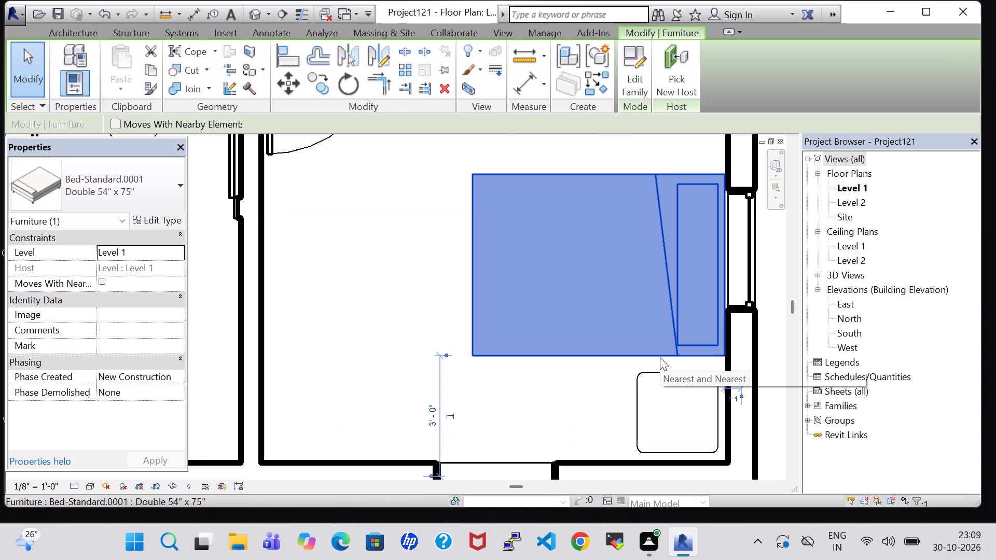
{"action": "left_click", "coordinate": [558, 403]}
Create a similar Agave - 1.5' plant from the living room's coffee-table plant and place it at the new bedside table's west edge.
{"action": "scroll", "coordinate": [574, 397], "scroll_direction": "down", "scroll_amount": 7}
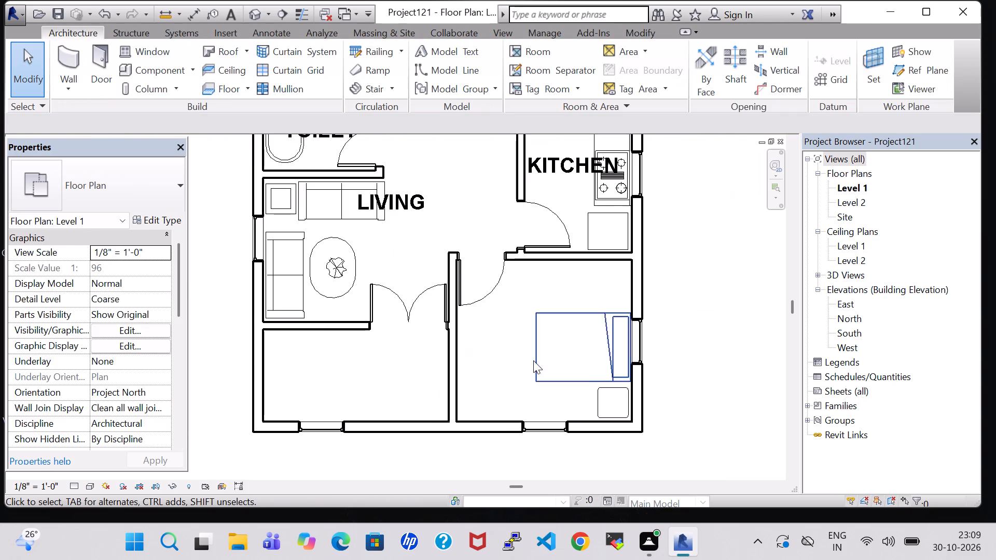
{"action": "left_click", "coordinate": [335, 261]}
{"action": "right_click", "coordinate": [335, 261]}
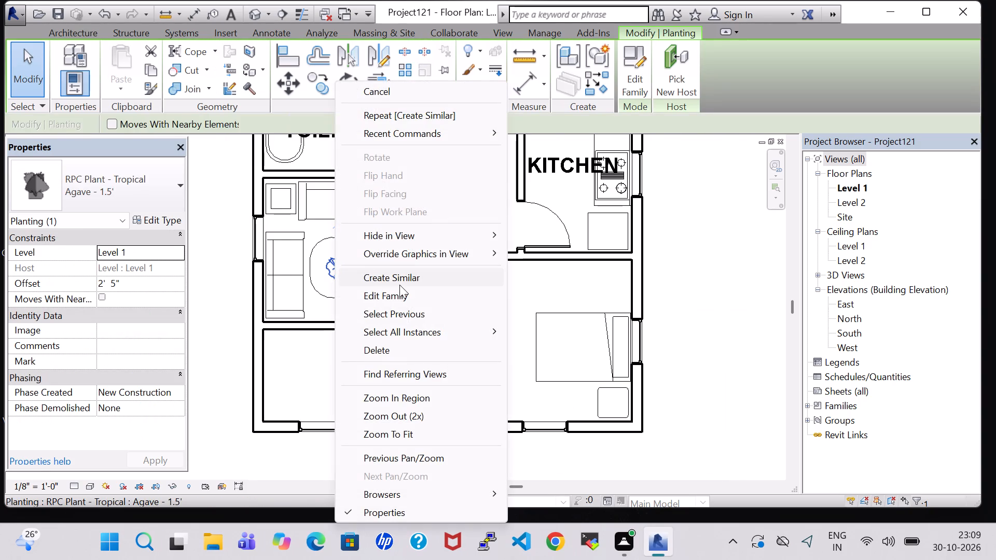
{"action": "left_click", "coordinate": [399, 279]}
{"action": "left_click", "coordinate": [596, 403]}
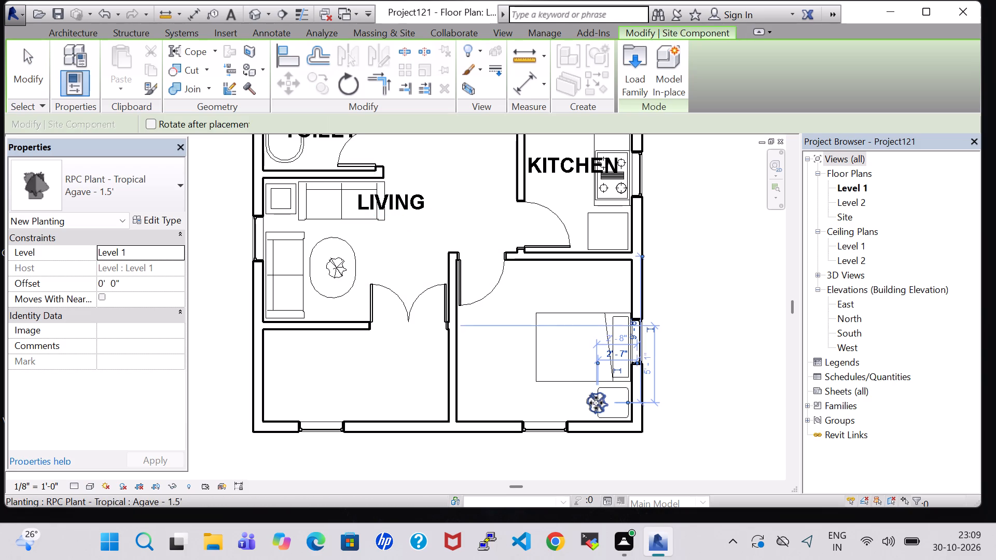
{"action": "key", "text": "Escape"}
{"action": "key", "text": "Escape"}
Set the new bedside plant's offset to 2' 0" and apply it.
{"action": "left_click", "coordinate": [591, 403]}
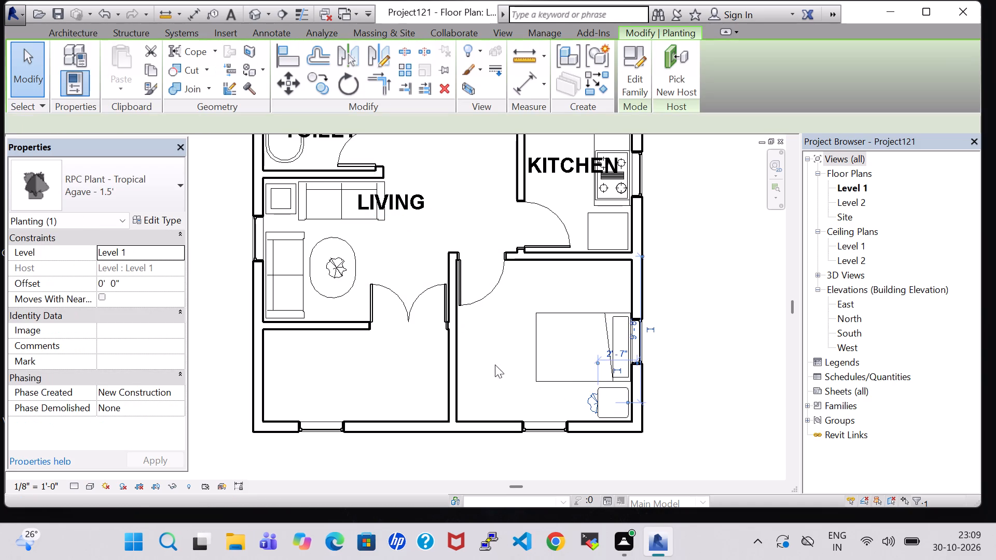
{"action": "double_click", "coordinate": [103, 288]}
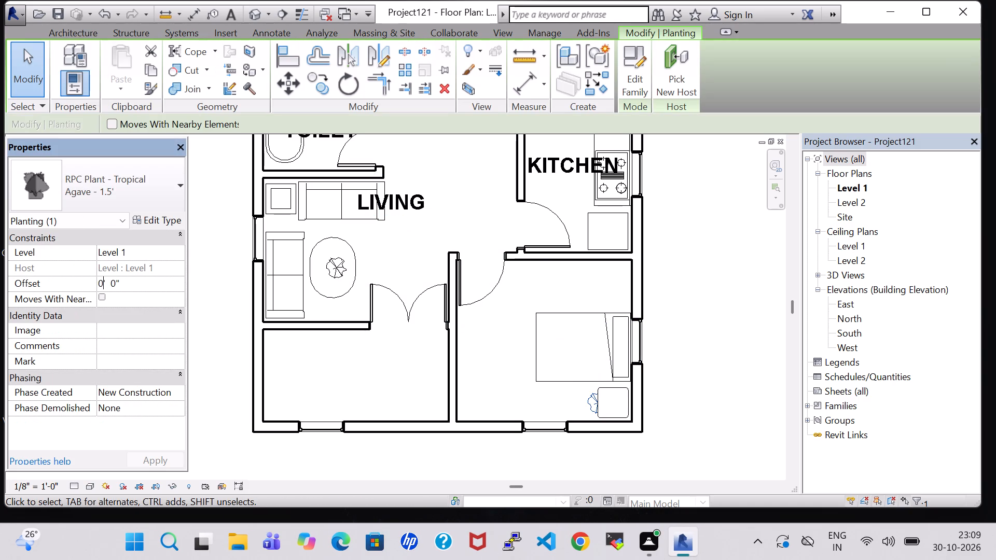
{"action": "key", "text": "BackSpace"}
{"action": "key", "text": "2"}
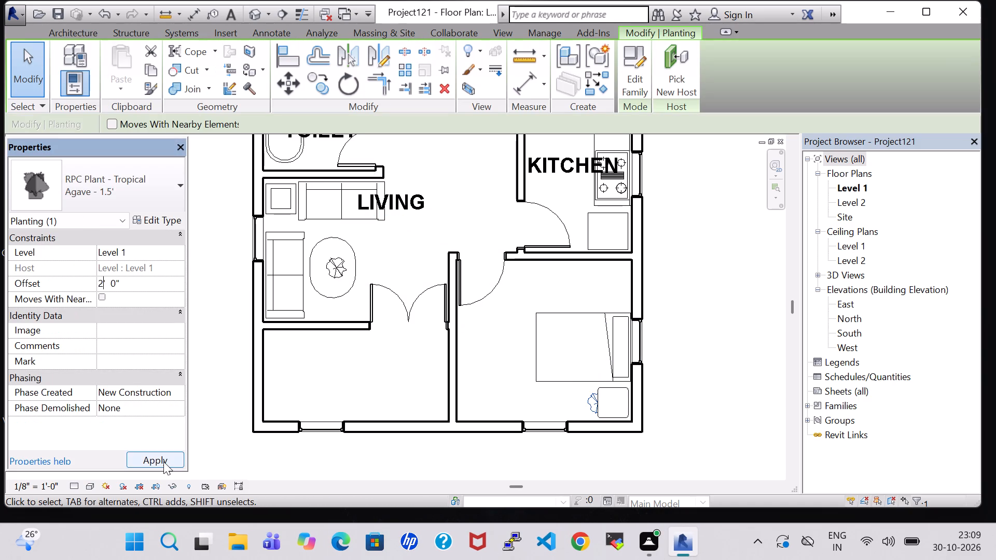
{"action": "left_click", "coordinate": [163, 461]}
Nudge the plant east onto the middle of the bedside table.
{"action": "key", "text": "Right"}
{"action": "key", "text": "Right"}
{"action": "key", "text": "Right"}
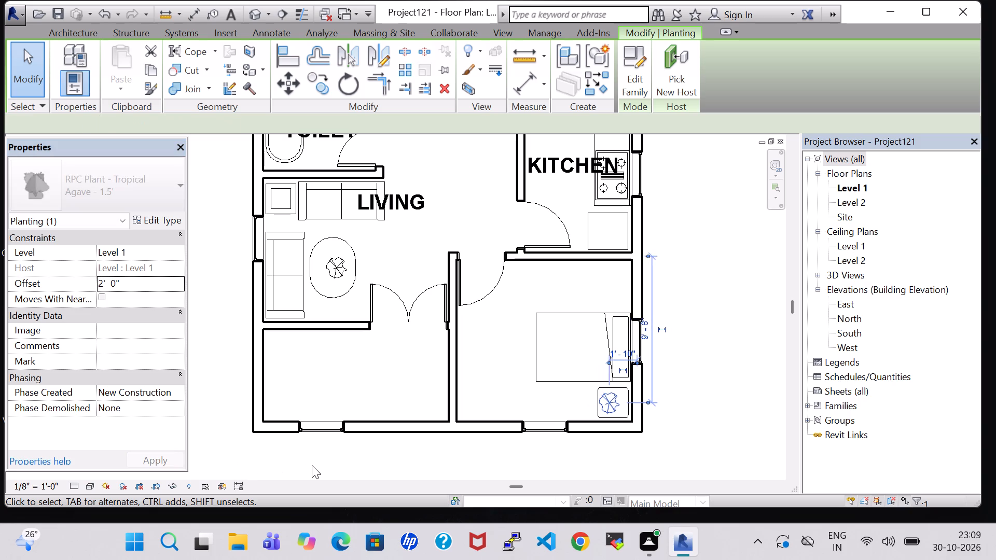
Nudge the southeast bedroom's bedside plant one more increment east to centre it on its table.
{"action": "key", "text": "Right"}
{"action": "left_click", "coordinate": [713, 271]}
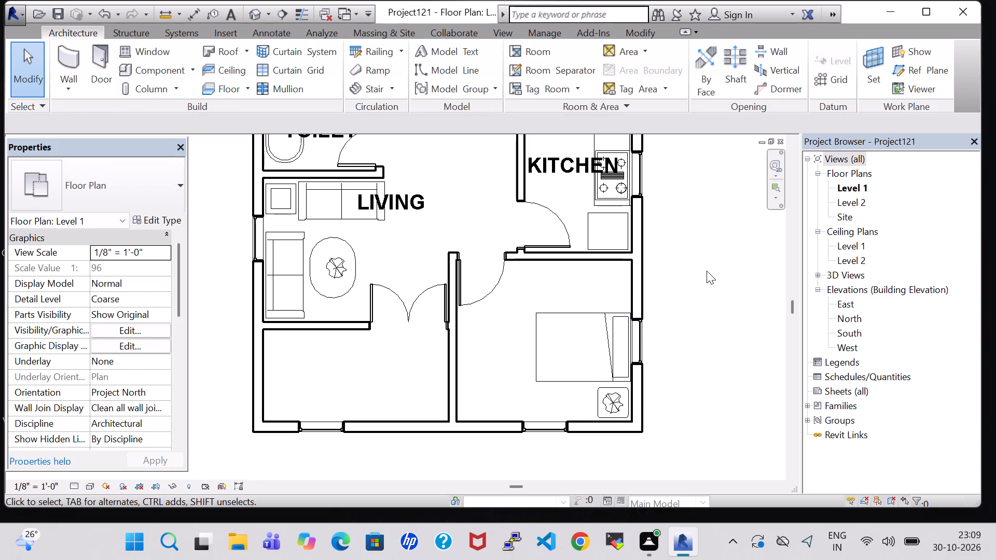
Nudge the Agave plant on the living room's oval coffee table slightly west.
{"action": "middle_click_drag", "start_coordinate": [707, 271], "coordinate": [717, 338]}
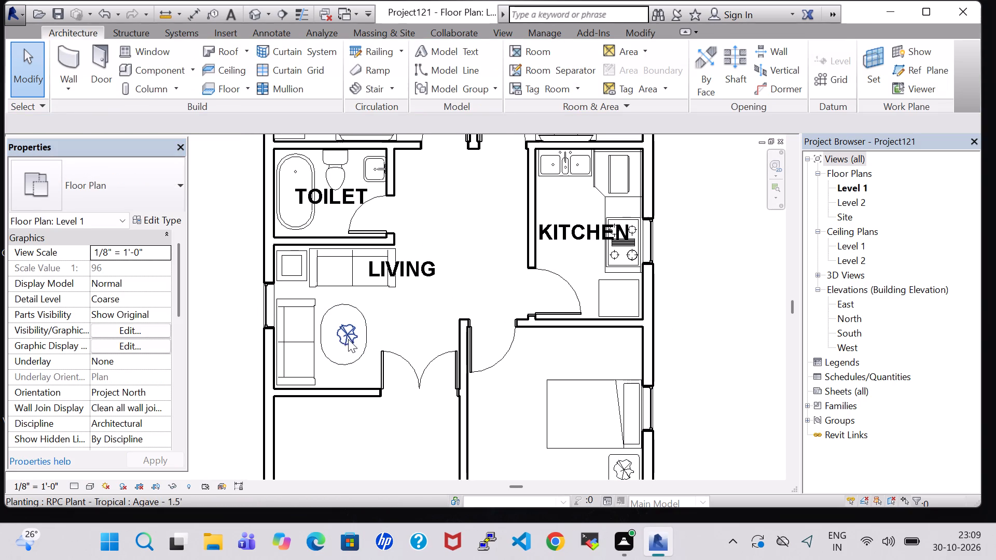
{"action": "left_click", "coordinate": [342, 337]}
{"action": "key", "text": "Left"}
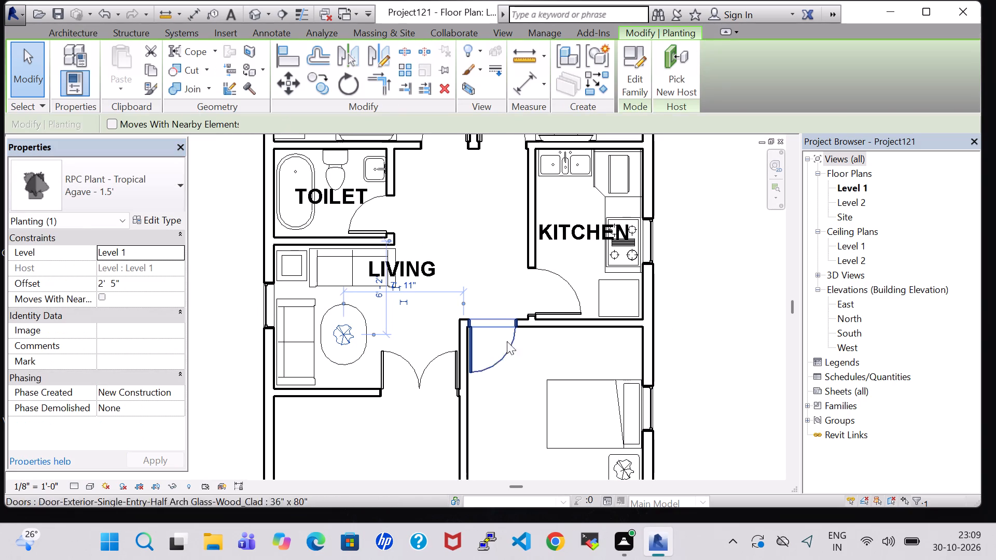
{"action": "left_click", "coordinate": [702, 320]}
Create a similar 24" x 24" x 24" Table-Coffee from the living room's corner table and place it north of the southeast room's bed.
{"action": "scroll", "coordinate": [702, 320], "scroll_direction": "down", "scroll_amount": 2}
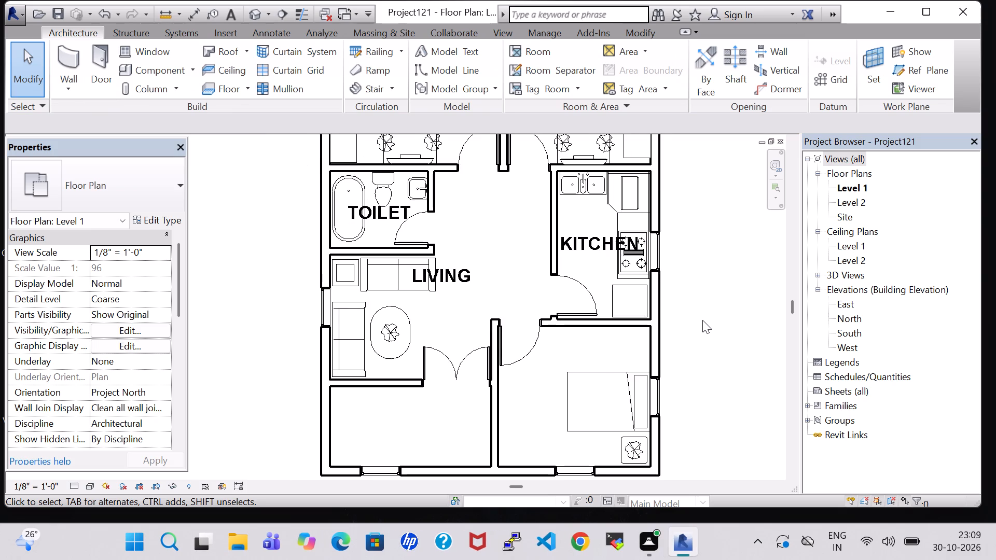
{"action": "left_click", "coordinate": [392, 272]}
{"action": "right_click", "coordinate": [392, 272]}
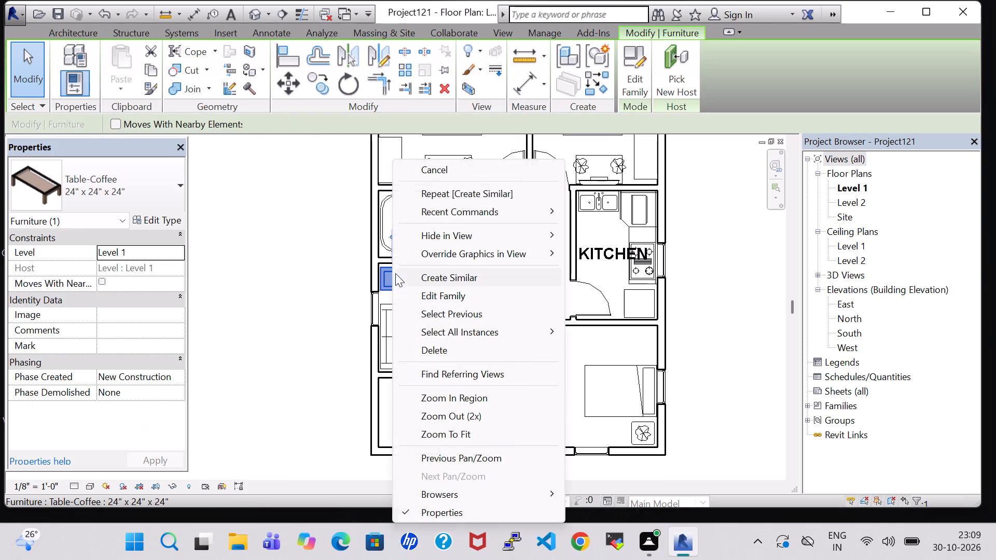
{"action": "left_click", "coordinate": [442, 280]}
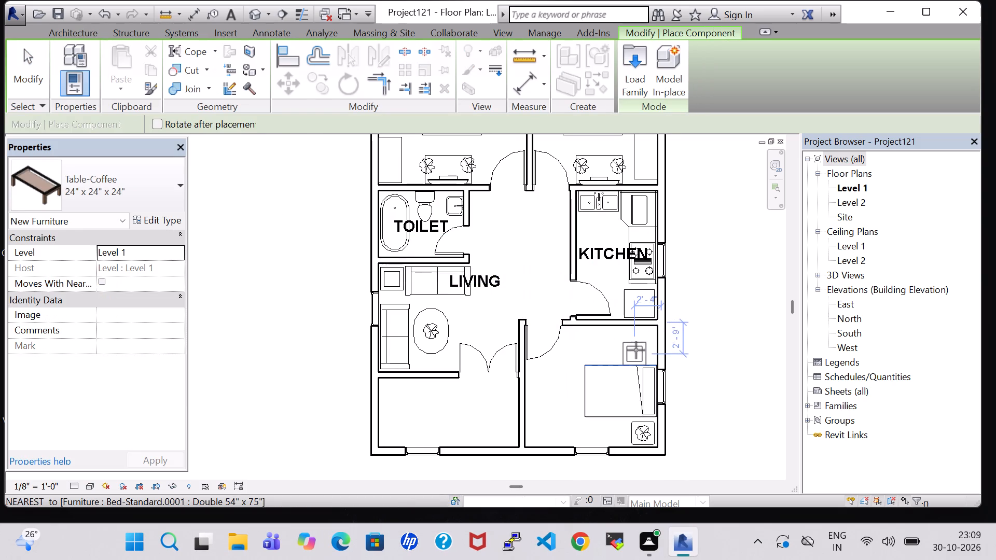
{"action": "scroll", "coordinate": [640, 343], "scroll_direction": "up", "scroll_amount": 8}
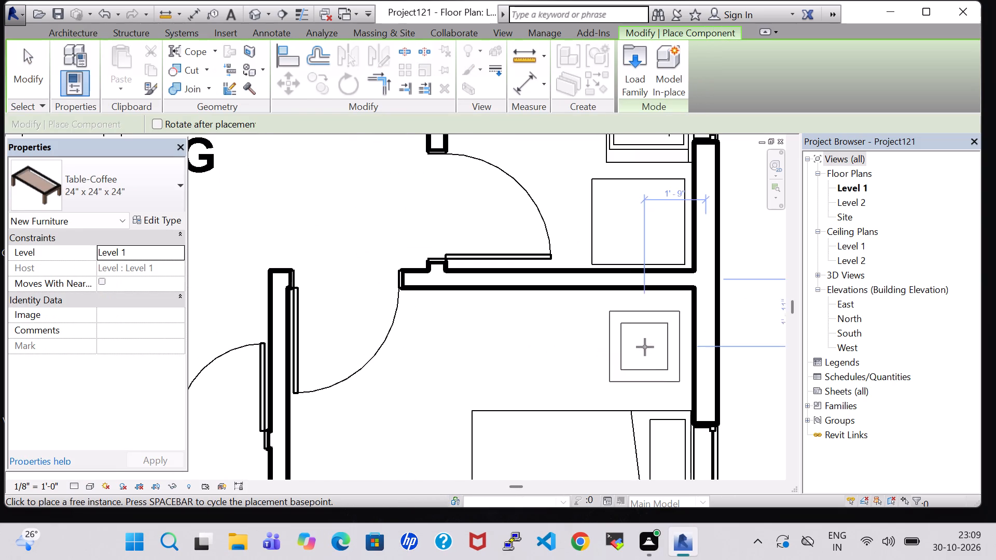
{"action": "left_click", "coordinate": [653, 365]}
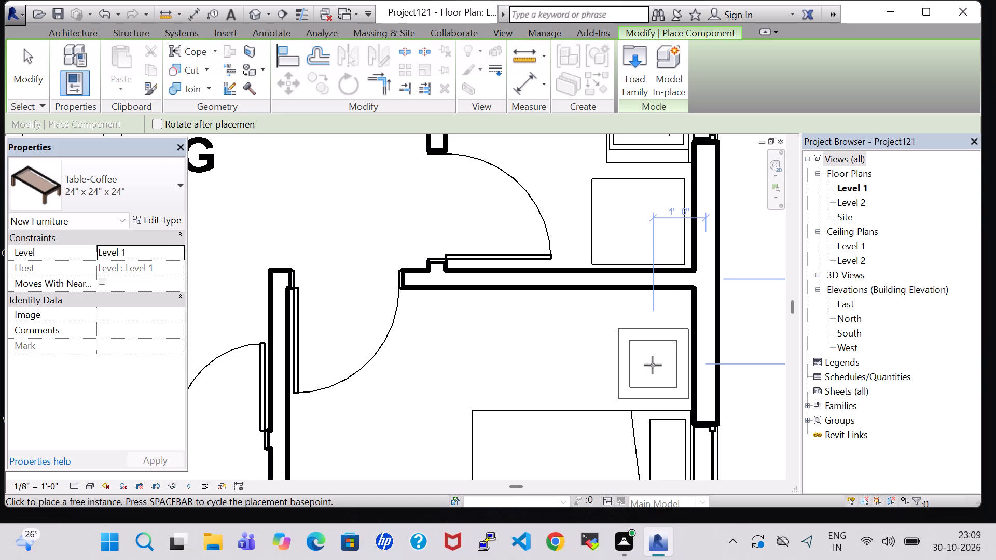
{"action": "key", "text": "Escape"}
{"action": "key", "text": "Escape"}
Nudge the new square table slightly south, towards the bed.
{"action": "left_click", "coordinate": [651, 341]}
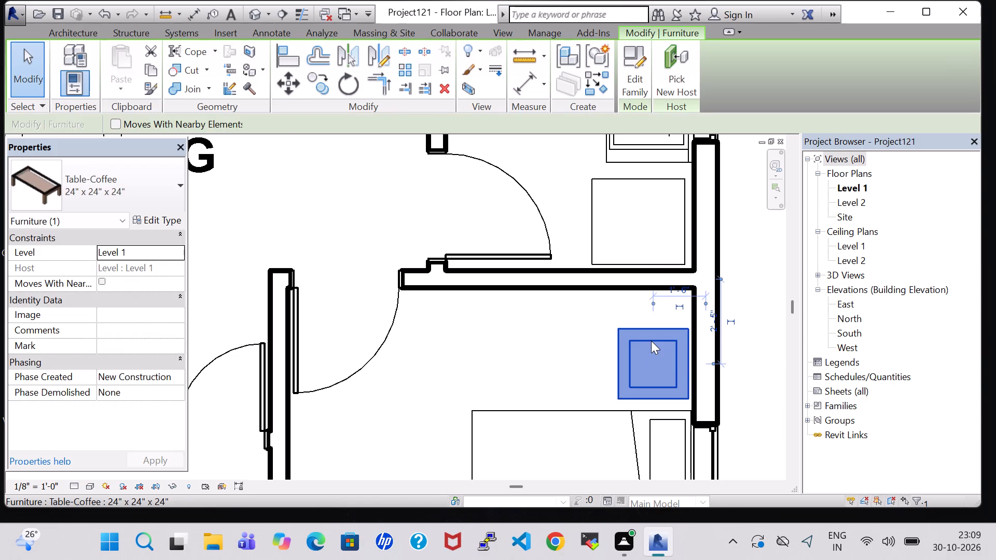
{"action": "key", "text": "Down"}
{"action": "left_click", "coordinate": [754, 280]}
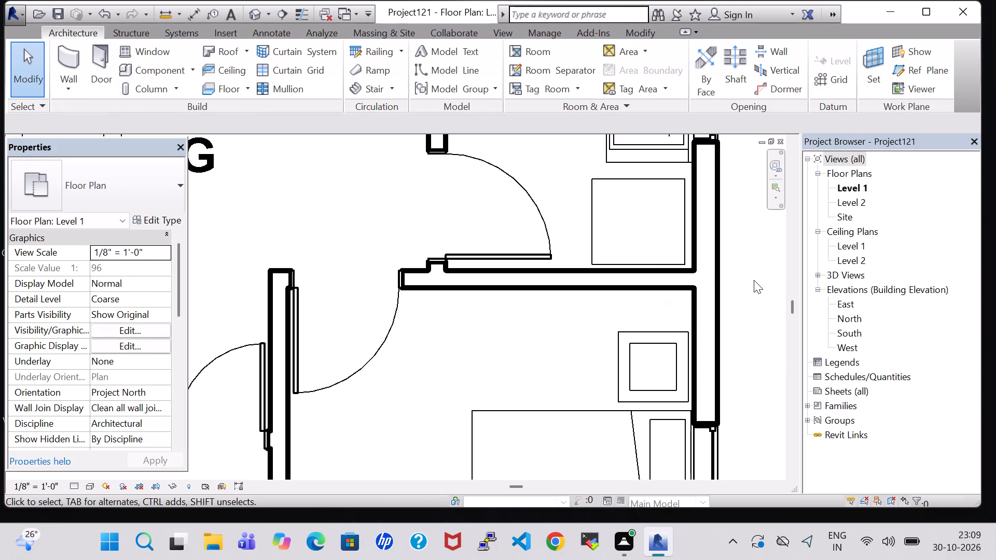
Create a similar 15" x 18" Cabinet-File 2 Drawer from BEDROOM-1's cabinet and place it against the southeast room's north wall, near the door.
{"action": "scroll", "coordinate": [754, 280], "scroll_direction": "down", "scroll_amount": 6}
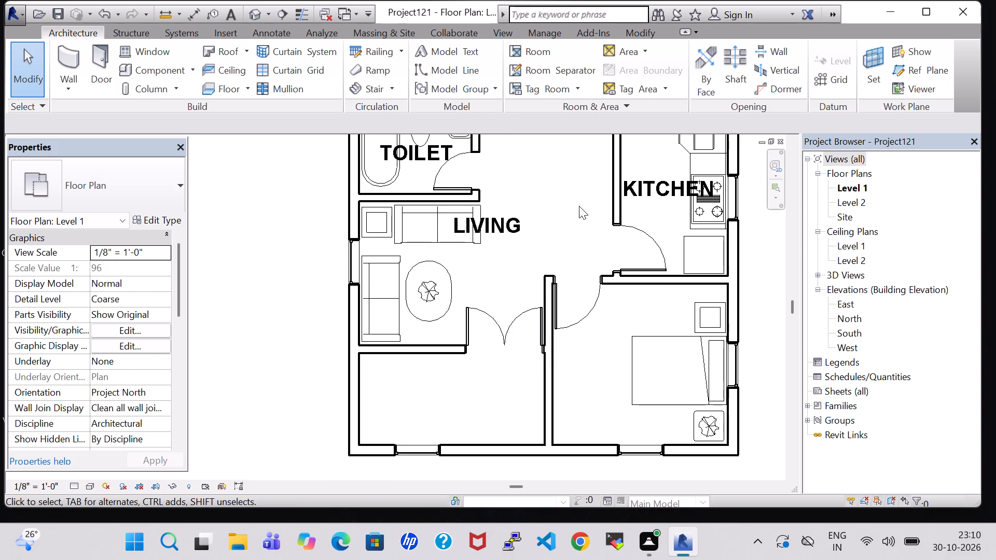
{"action": "middle_click_drag", "start_coordinate": [579, 206], "coordinate": [579, 237]}
{"action": "middle_click_drag", "start_coordinate": [522, 199], "coordinate": [513, 297]}
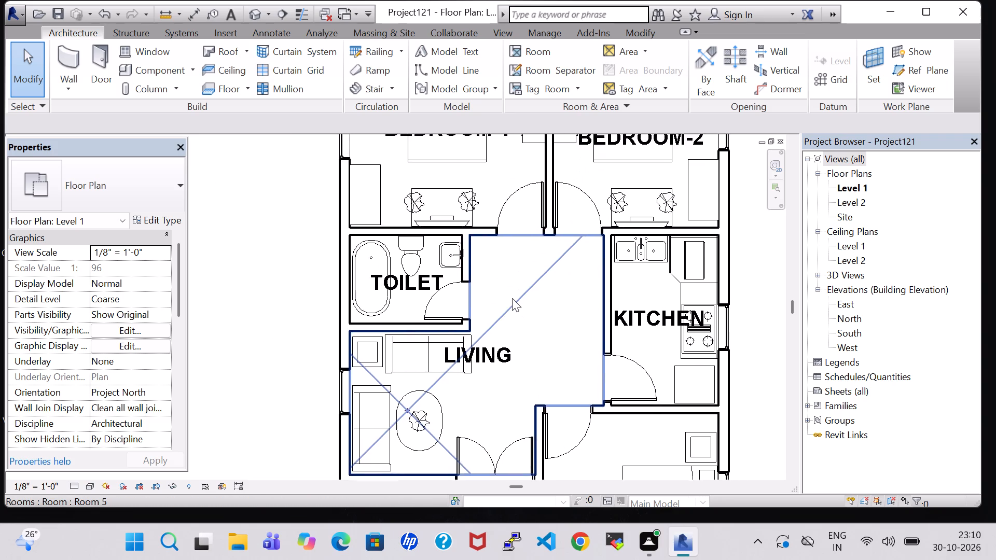
{"action": "scroll", "coordinate": [512, 298], "scroll_direction": "down", "scroll_amount": 4}
{"action": "left_click", "coordinate": [521, 208]}
{"action": "right_click", "coordinate": [521, 208]}
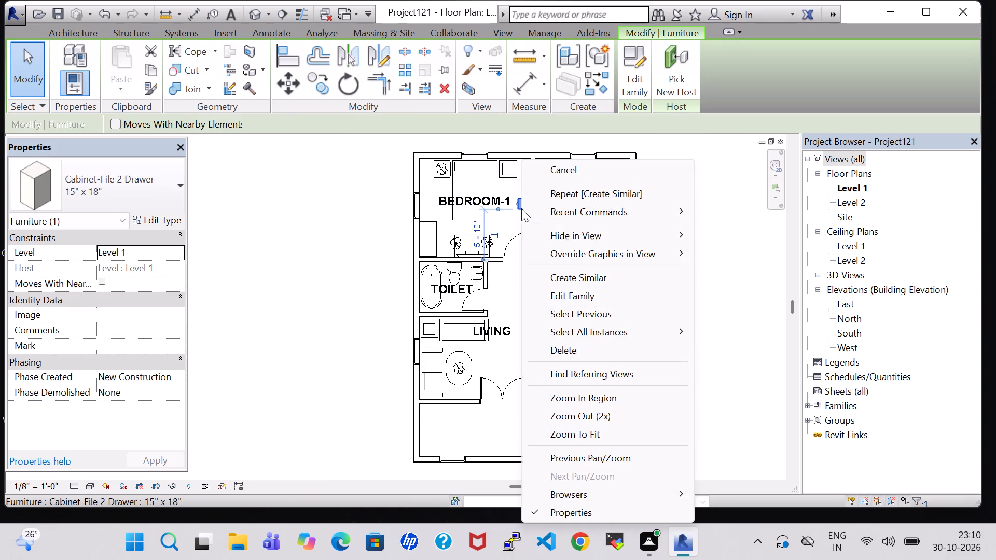
{"action": "left_click", "coordinate": [590, 276]}
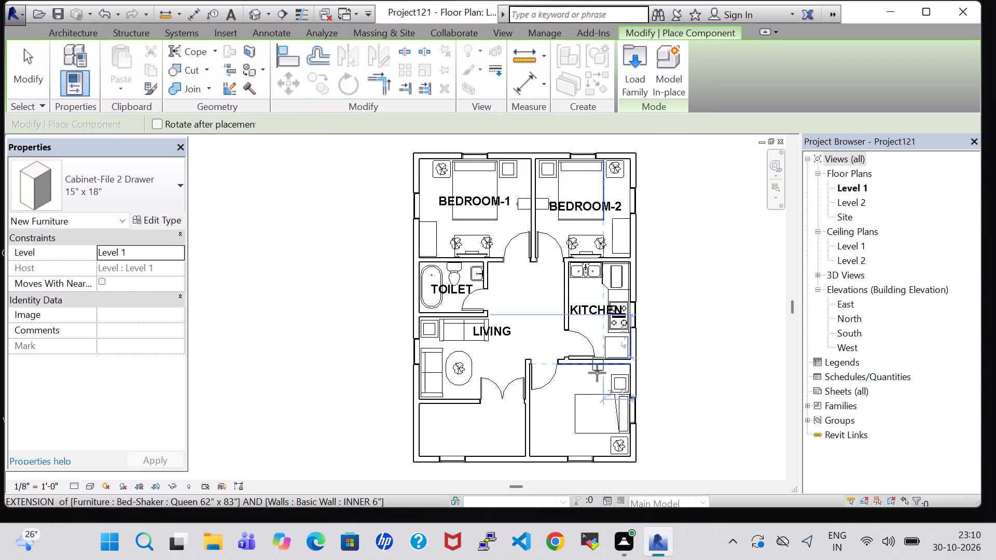
{"action": "scroll", "coordinate": [586, 375], "scroll_direction": "up", "scroll_amount": 6}
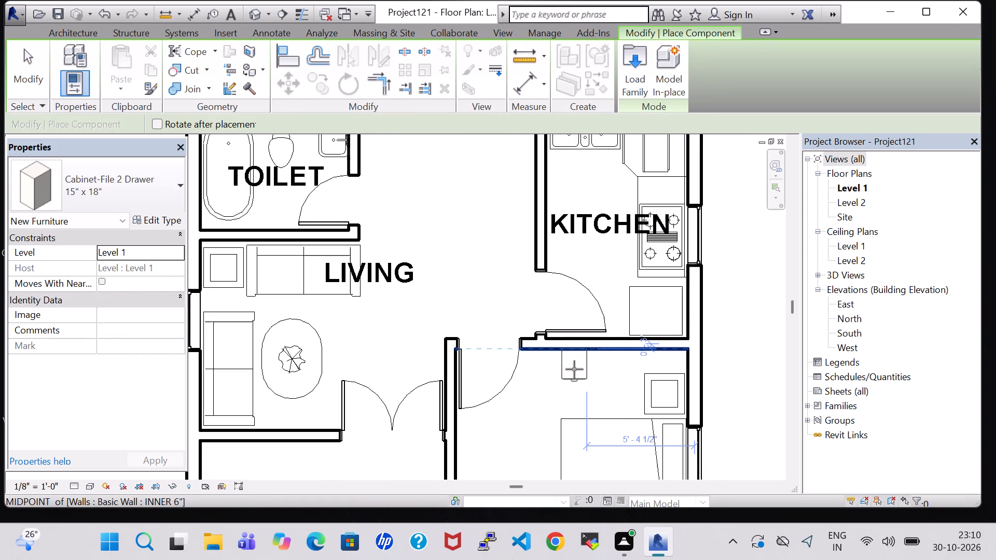
{"action": "left_click", "coordinate": [574, 369]}
{"action": "key", "text": "Escape"}
{"action": "key", "text": "Escape"}
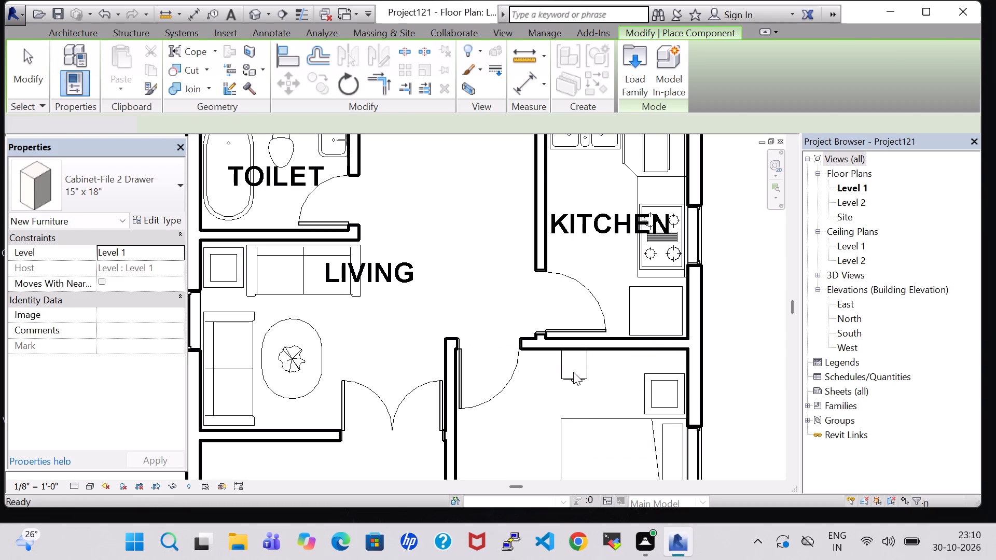
Create a similar 24" x 48" Mirror-Ellipse from the toilet's mirror and place it on the southeast room's north wall, behind the file cabinet.
{"action": "scroll", "coordinate": [493, 301], "scroll_direction": "down", "scroll_amount": 4}
{"action": "middle_click_drag", "start_coordinate": [493, 239], "coordinate": [514, 332]}
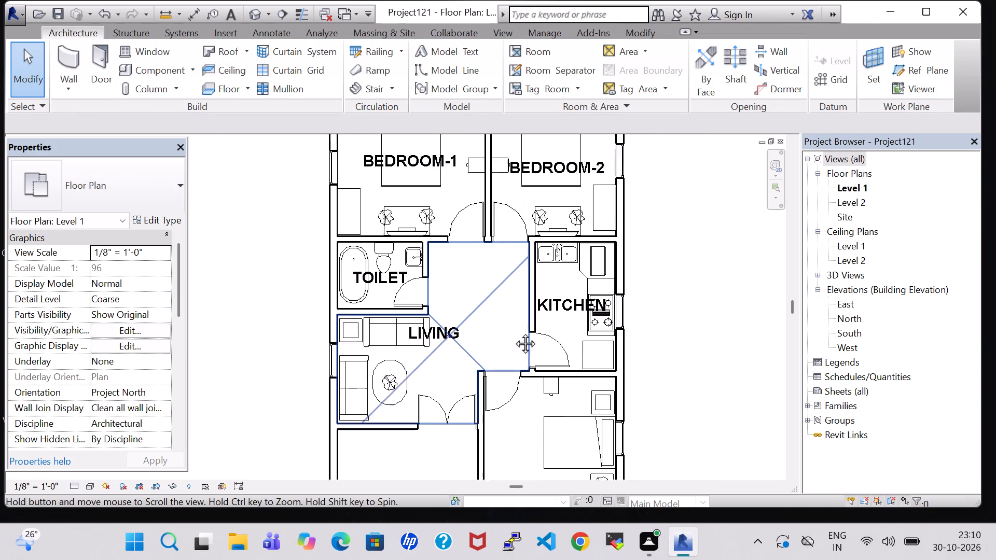
{"action": "middle_click_drag", "start_coordinate": [514, 332], "coordinate": [517, 354]}
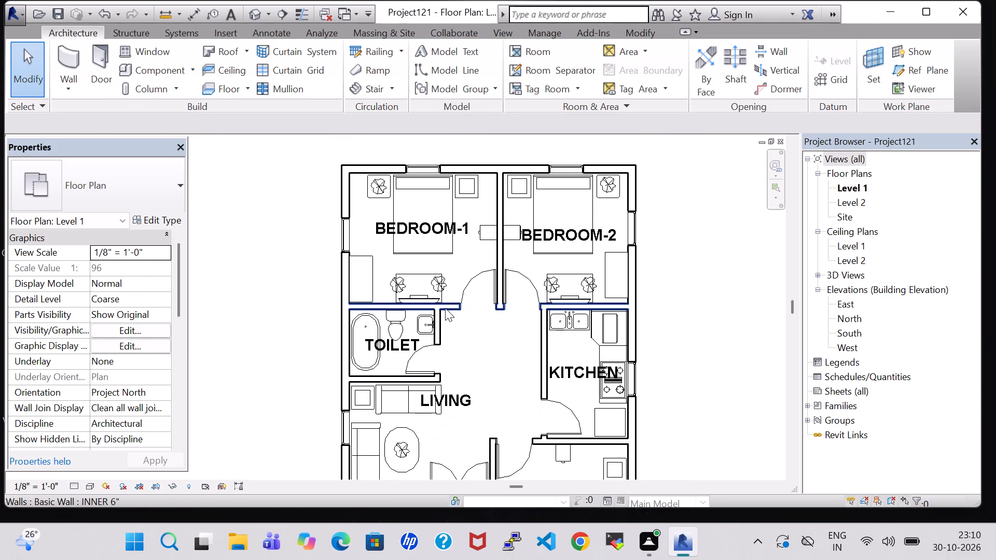
{"action": "scroll", "coordinate": [435, 330], "scroll_direction": "up", "scroll_amount": 9}
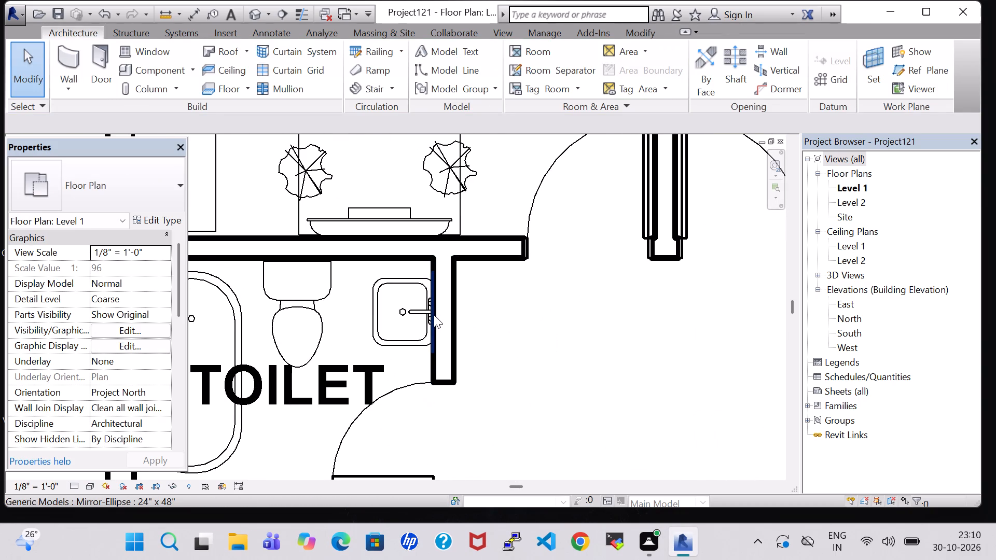
{"action": "left_click", "coordinate": [434, 315]}
{"action": "right_click", "coordinate": [434, 315]}
{"action": "left_click", "coordinate": [478, 280]}
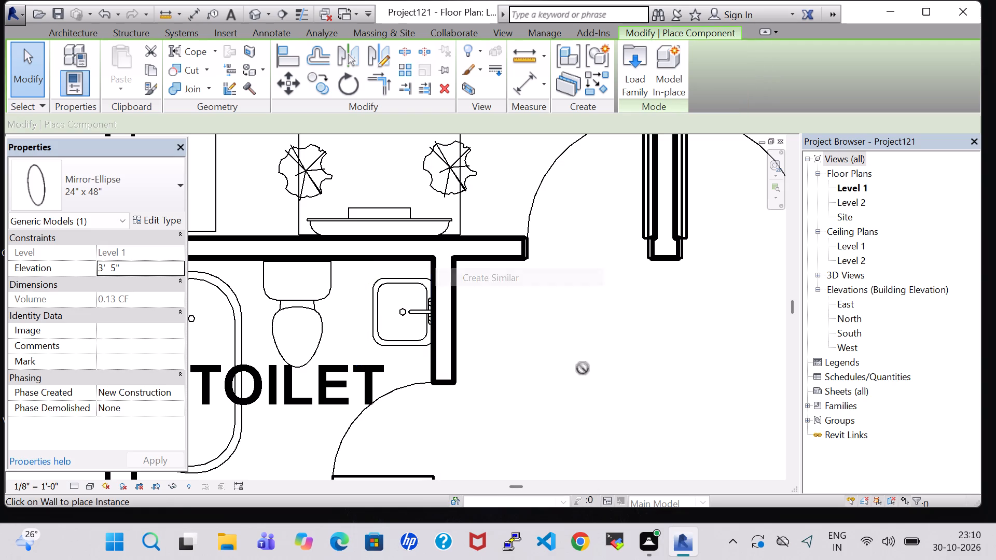
{"action": "scroll", "coordinate": [610, 395], "scroll_direction": "down", "scroll_amount": 5}
{"action": "middle_click_drag", "start_coordinate": [610, 395], "coordinate": [453, 354]}
{"action": "scroll", "coordinate": [479, 364], "scroll_direction": "down", "scroll_amount": 5}
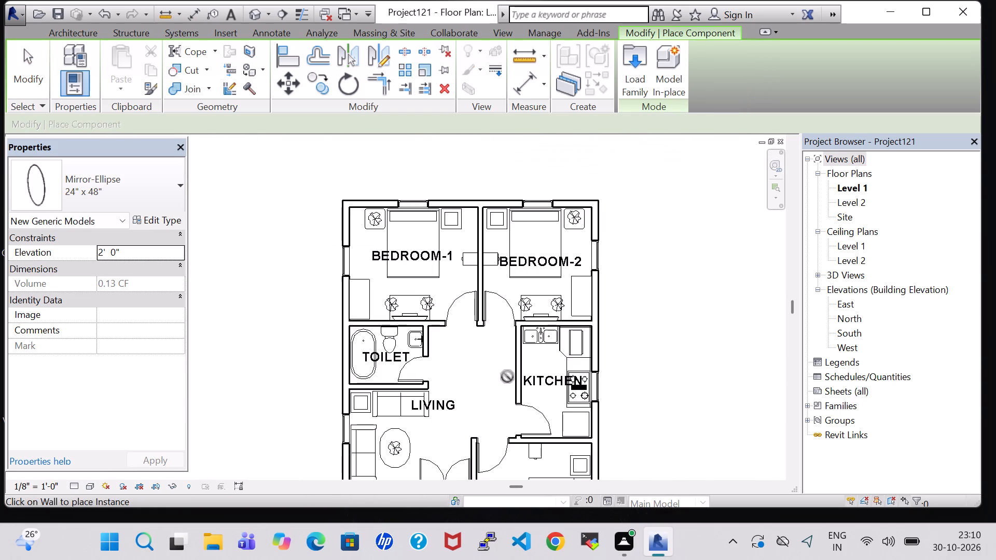
{"action": "middle_click_drag", "start_coordinate": [511, 381], "coordinate": [503, 301]}
{"action": "scroll", "coordinate": [532, 357], "scroll_direction": "up", "scroll_amount": 13}
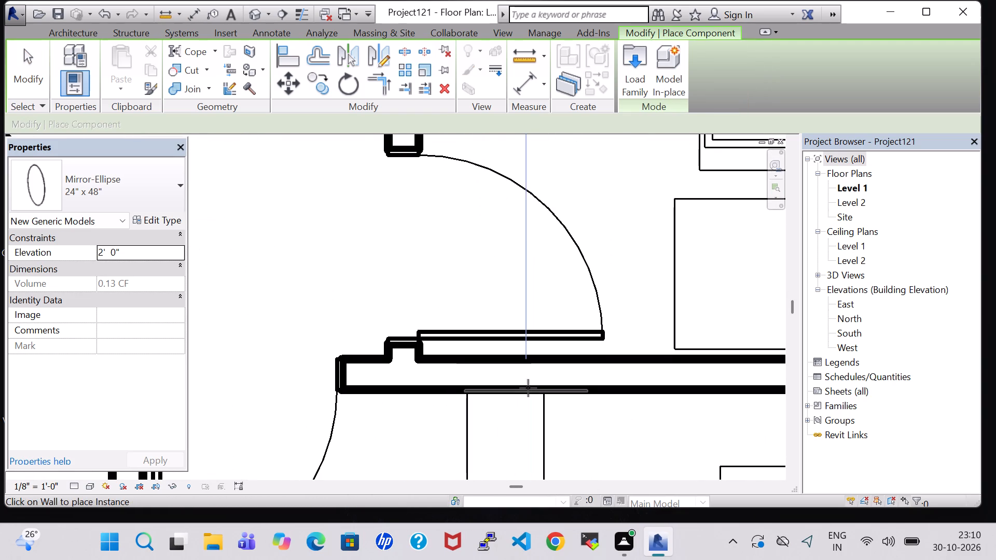
{"action": "left_click", "coordinate": [510, 389]}
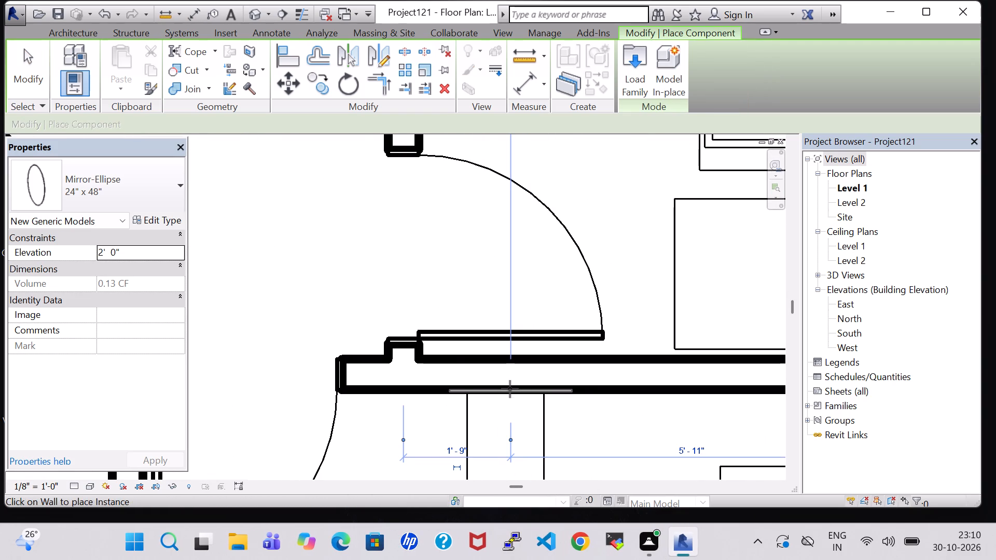
{"action": "key", "text": "Escape"}
{"action": "key", "text": "Escape"}
Set the new mirror's elevation to 3' 0".
{"action": "left_click", "coordinate": [509, 393]}
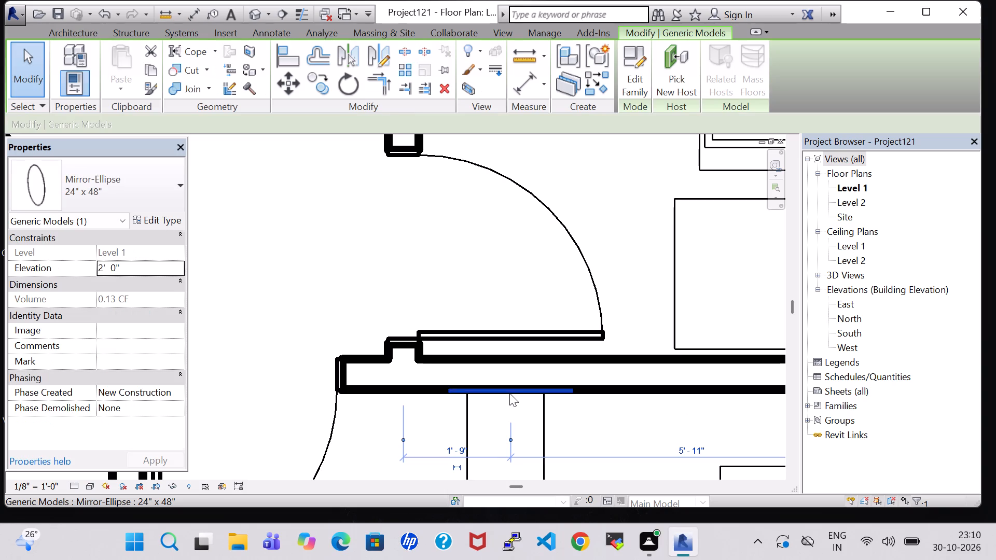
{"action": "left_click", "coordinate": [101, 270]}
{"action": "left_click", "coordinate": [101, 270]}
{"action": "key", "text": "BackSpace"}
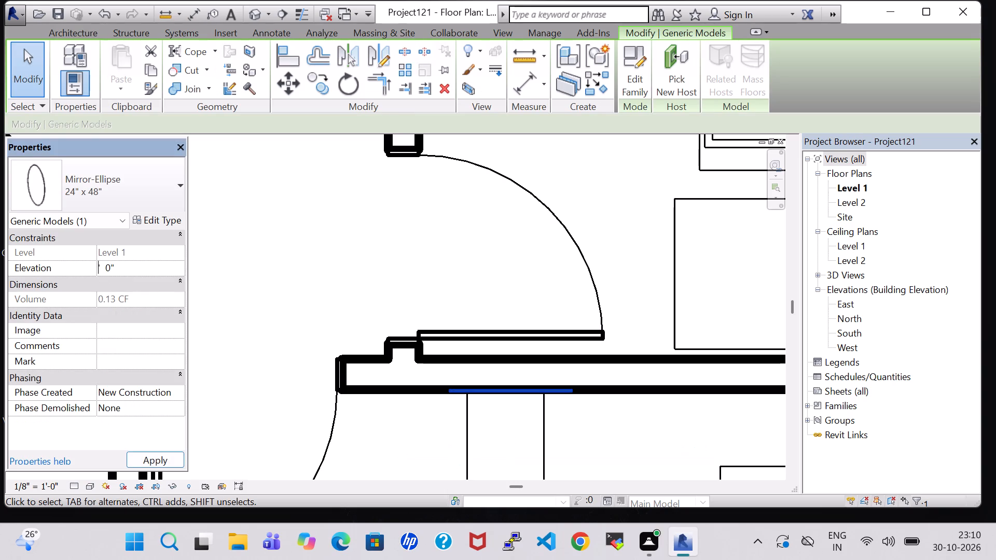
{"action": "key", "text": "3"}
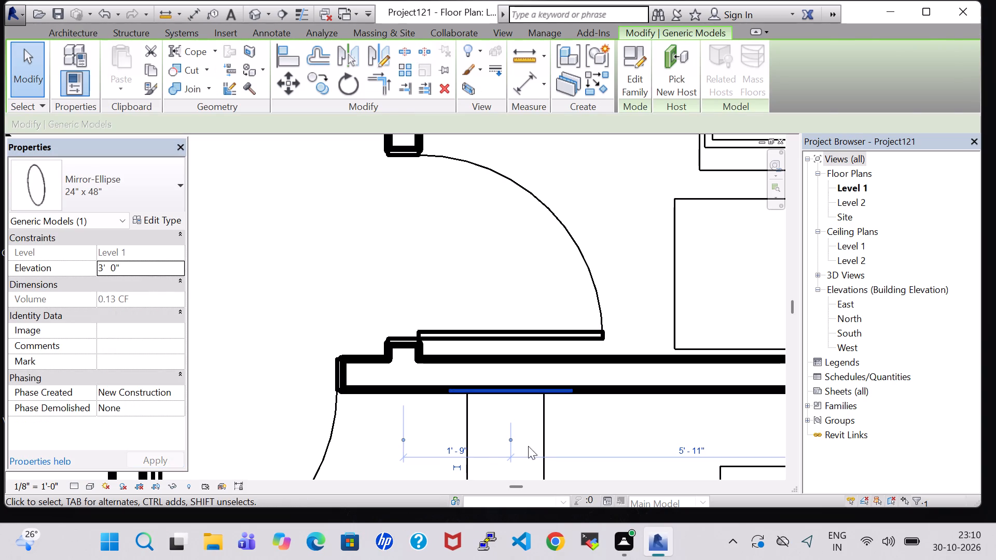
{"action": "left_click", "coordinate": [582, 431]}
Create a similar 42" TV - Flat Screen from BEDROOM-2's TV, rotate it, and place it against the southeast room's west wall facing the bed.
{"action": "scroll", "coordinate": [583, 430], "scroll_direction": "down", "scroll_amount": 4}
{"action": "middle_click_drag", "start_coordinate": [583, 430], "coordinate": [576, 420]}
{"action": "middle_click_drag", "start_coordinate": [568, 403], "coordinate": [565, 398]}
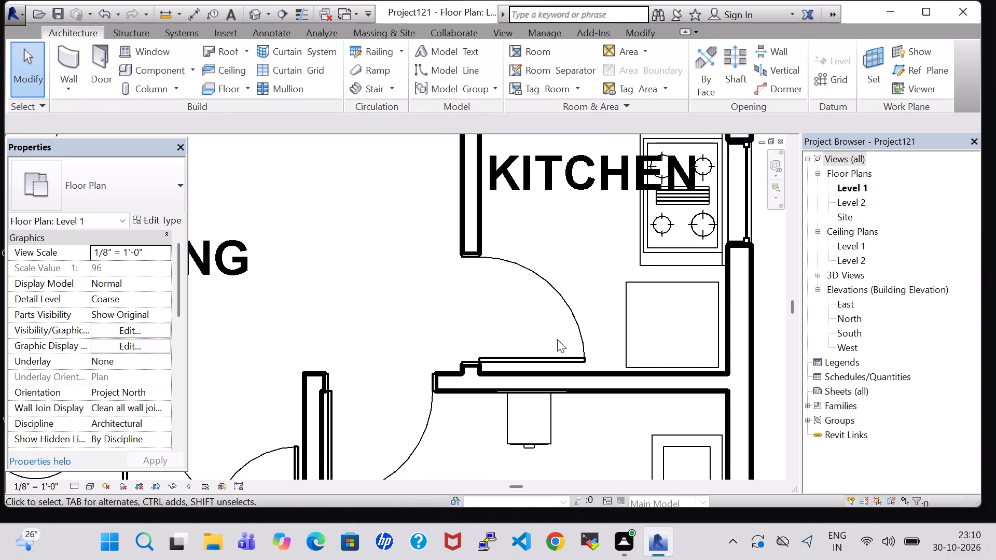
{"action": "scroll", "coordinate": [577, 438], "scroll_direction": "down", "scroll_amount": 3}
{"action": "middle_click_drag", "start_coordinate": [577, 438], "coordinate": [576, 369]}
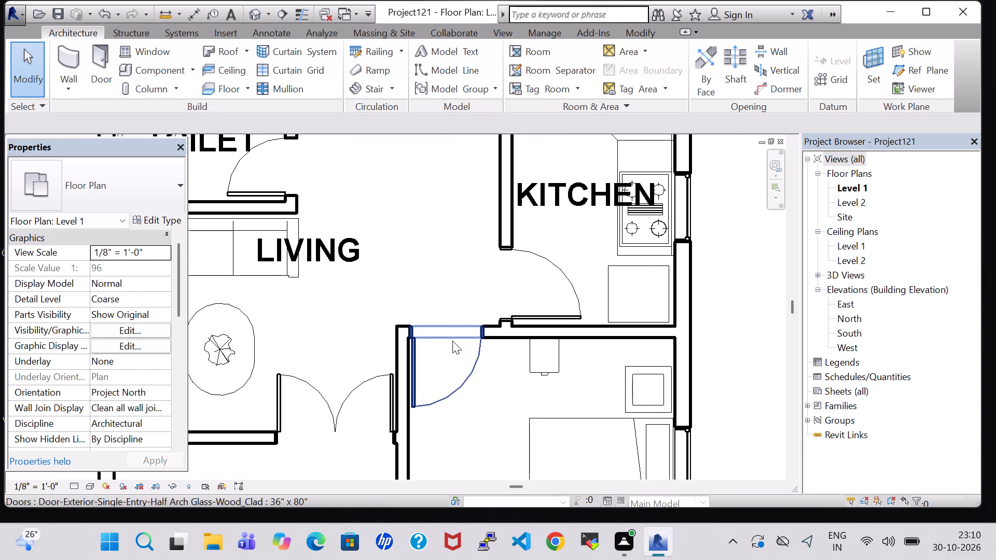
{"action": "scroll", "coordinate": [578, 398], "scroll_direction": "down", "scroll_amount": 3}
{"action": "middle_click_drag", "start_coordinate": [576, 400], "coordinate": [591, 320]}
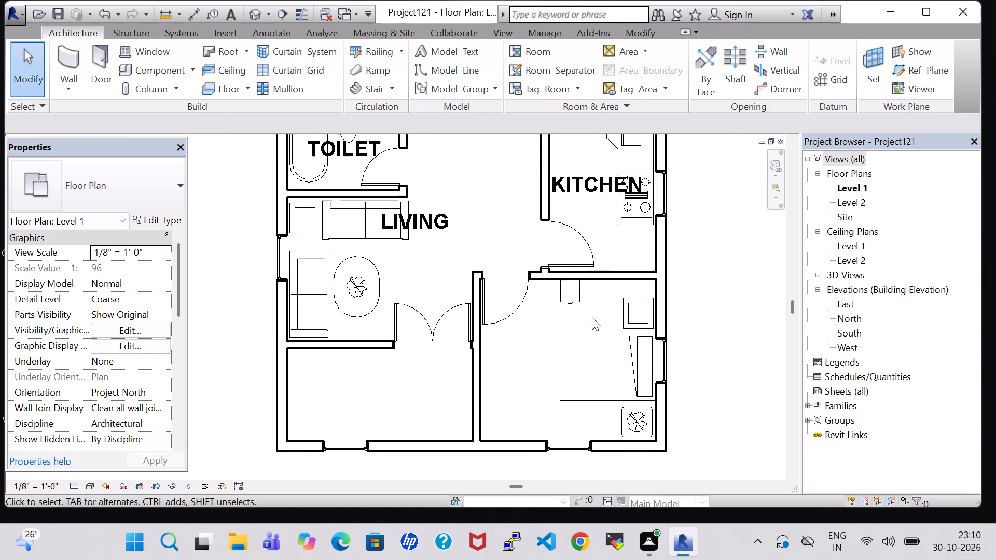
{"action": "scroll", "coordinate": [570, 320], "scroll_direction": "down", "scroll_amount": 3}
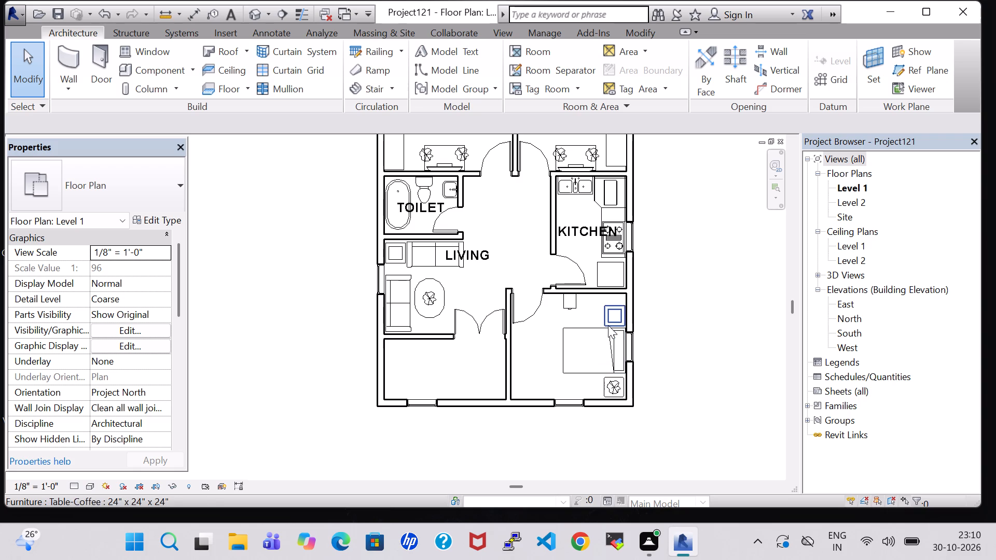
{"action": "left_click", "coordinate": [578, 169]}
{"action": "right_click", "coordinate": [578, 169]}
{"action": "left_click", "coordinate": [662, 276]}
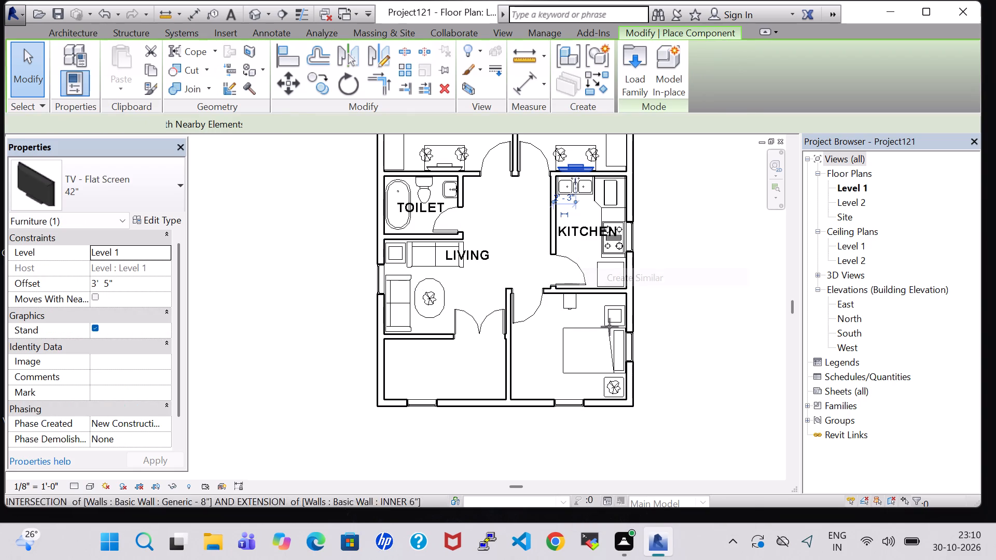
{"action": "key", "text": "space"}
{"action": "scroll", "coordinate": [525, 358], "scroll_direction": "up", "scroll_amount": 5}
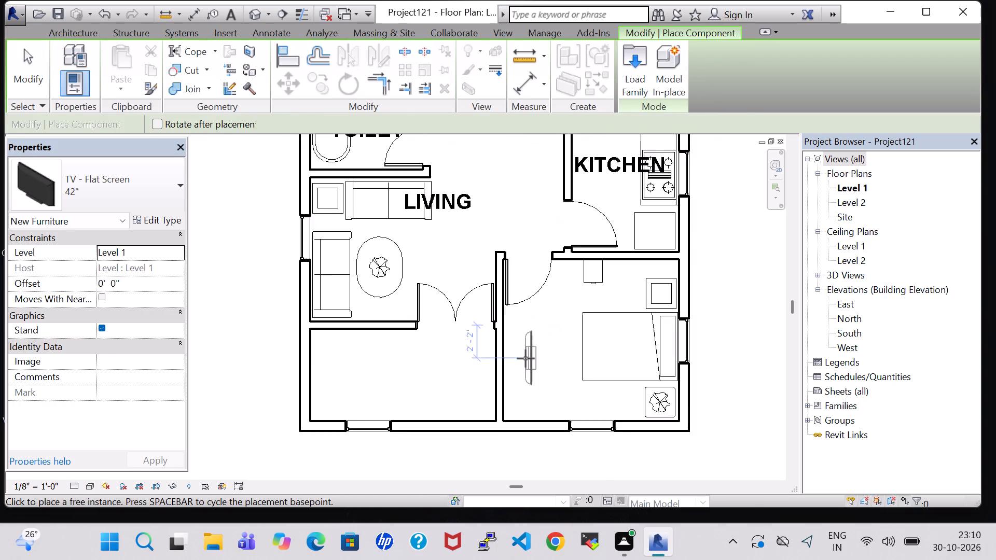
{"action": "scroll", "coordinate": [525, 358], "scroll_direction": "up", "scroll_amount": 2}
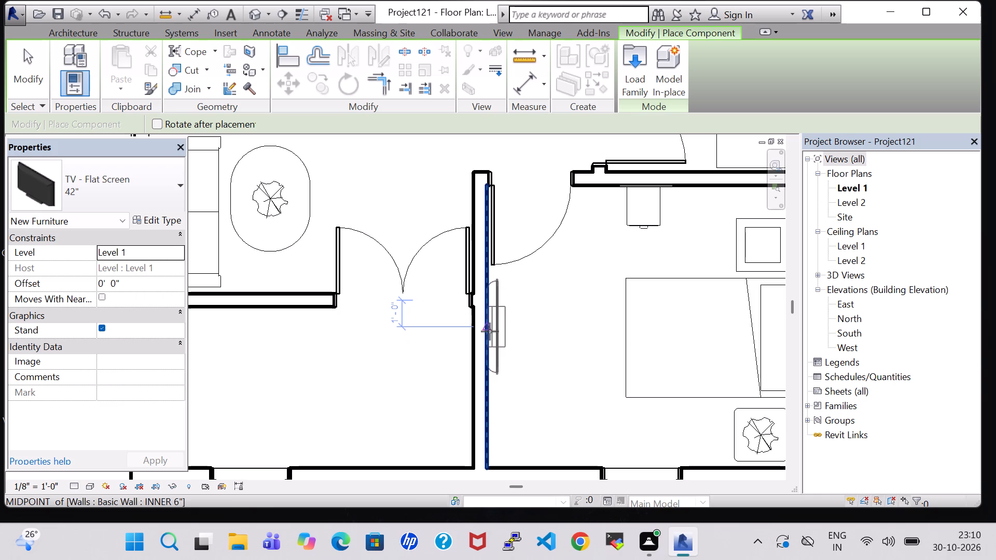
{"action": "left_click", "coordinate": [490, 335]}
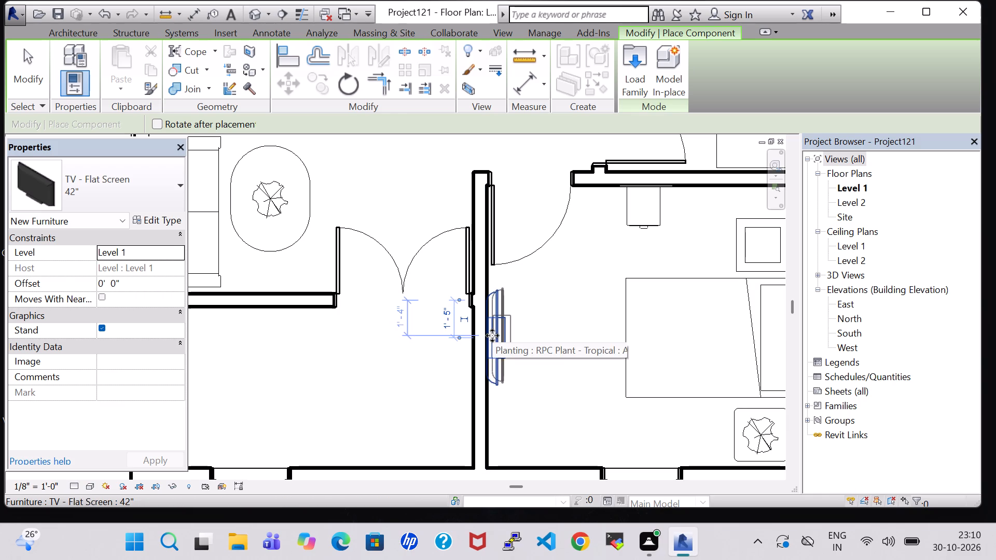
{"action": "key", "text": "Escape"}
{"action": "key", "text": "Escape"}
{"action": "scroll", "coordinate": [534, 335], "scroll_direction": "down", "scroll_amount": 7}
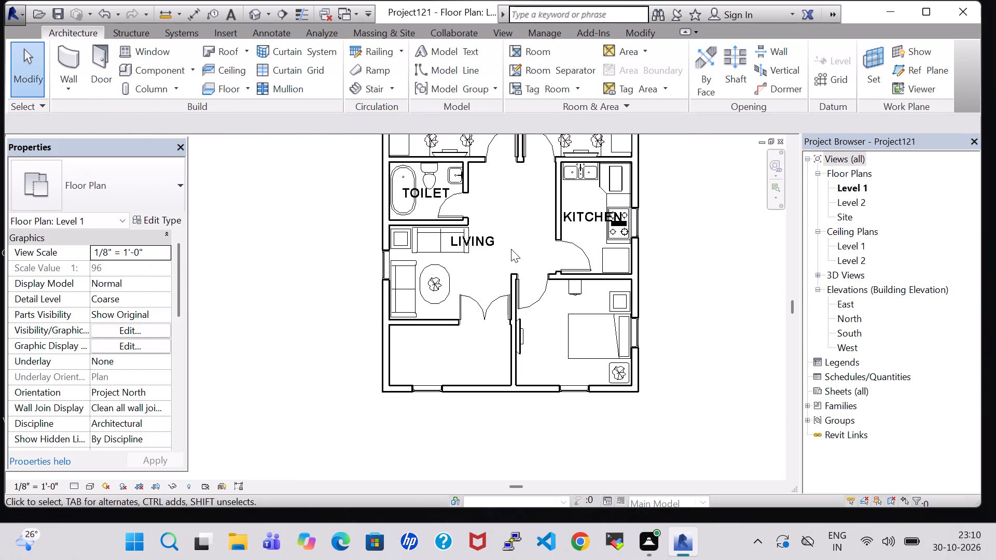
Create a similar 48" x 72" x 24" Dresser from BEDROOM-1's dresser and place it near the southeast room's southwest corner.
{"action": "middle_click_drag", "start_coordinate": [509, 237], "coordinate": [527, 309]}
{"action": "left_click", "coordinate": [426, 214]}
{"action": "right_click", "coordinate": [426, 214]}
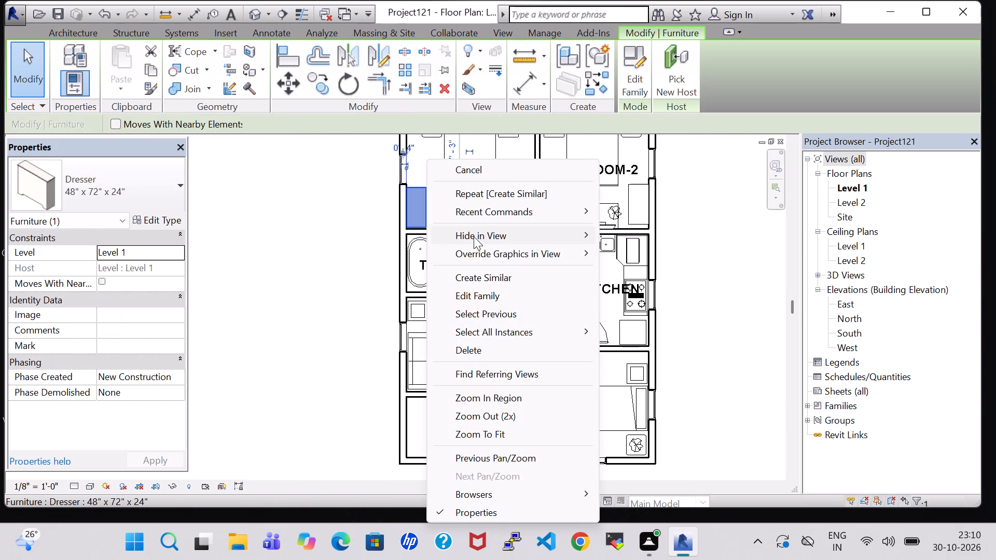
{"action": "left_click", "coordinate": [514, 271]}
{"action": "scroll", "coordinate": [569, 447], "scroll_direction": "up", "scroll_amount": 7}
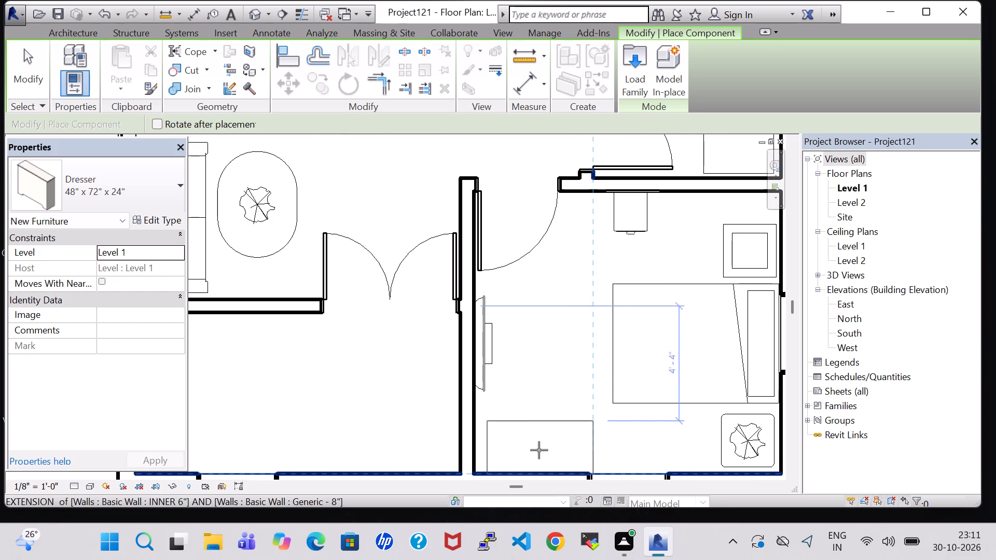
{"action": "left_click", "coordinate": [543, 450]}
{"action": "key", "text": "Escape"}
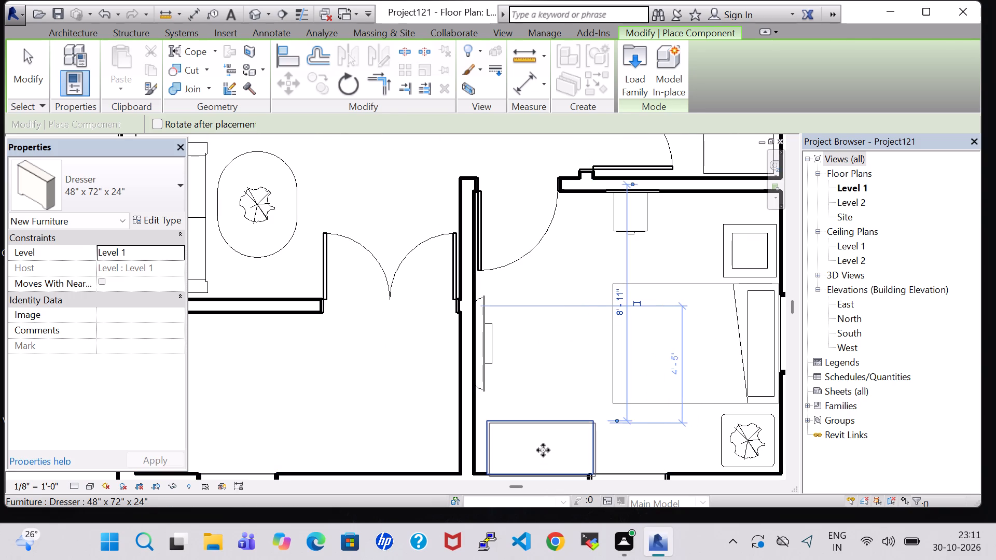
{"action": "key", "text": "Escape"}
Nudge the new dresser slightly north off the south wall and west up to the southeast room's west wall.
{"action": "left_click", "coordinate": [537, 420]}
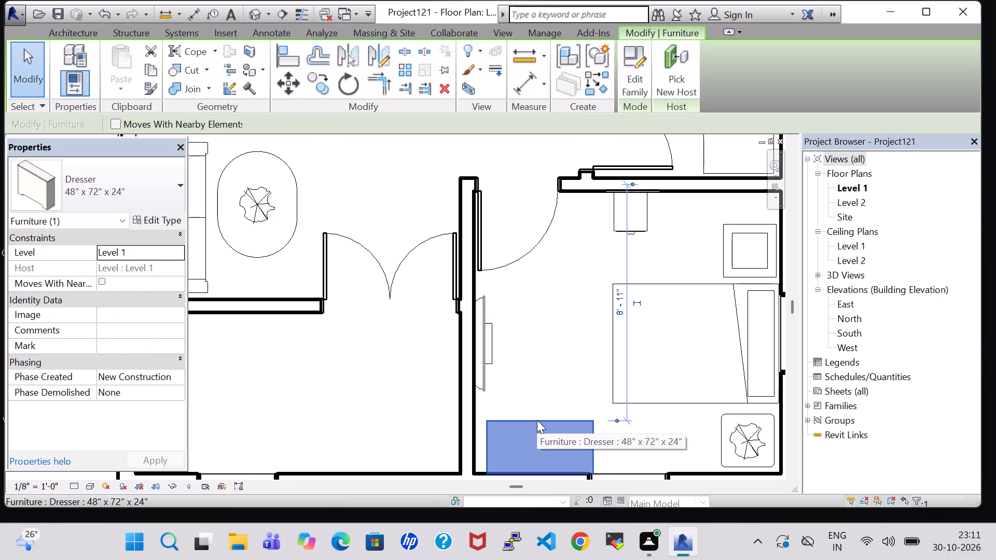
{"action": "key", "text": "Up"}
{"action": "key", "text": "Up"}
{"action": "key", "text": "Left"}
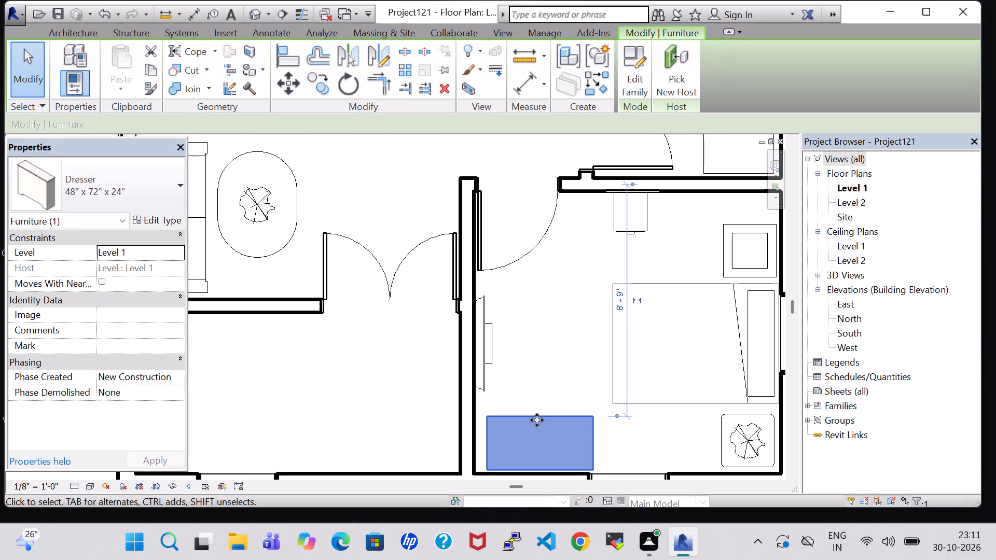
{"action": "key", "text": "Left"}
{"action": "key", "text": "Left"}
{"action": "key", "text": "Left"}
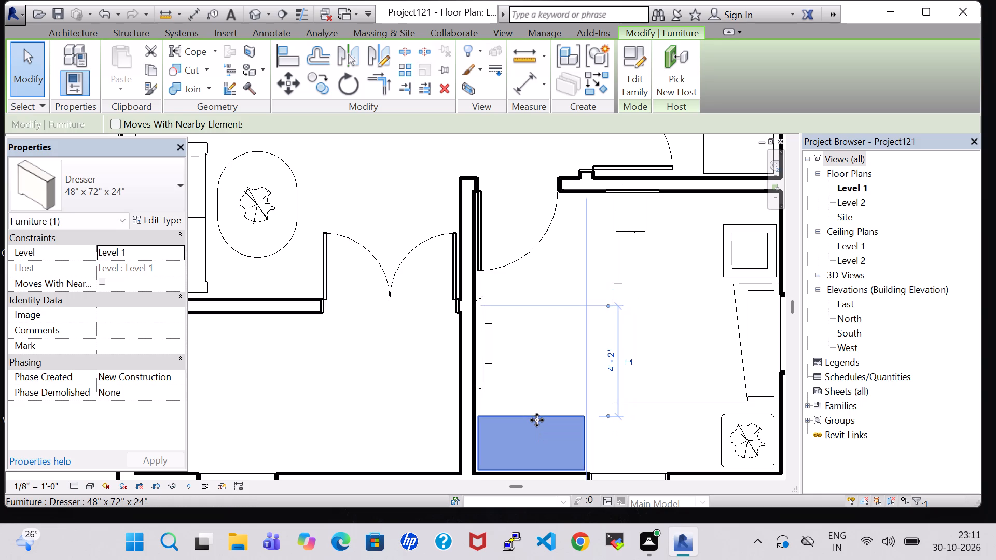
{"action": "double_click", "coordinate": [638, 448]}
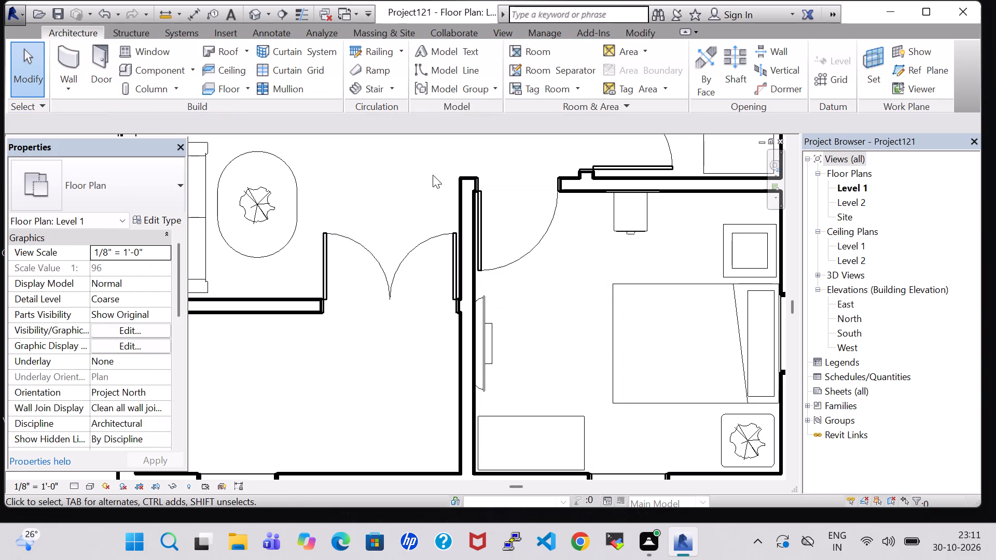
In the 3D view, rotate the southeast room's dresser 180° so its drawers face into the room.
{"action": "left_click", "coordinate": [252, 7]}
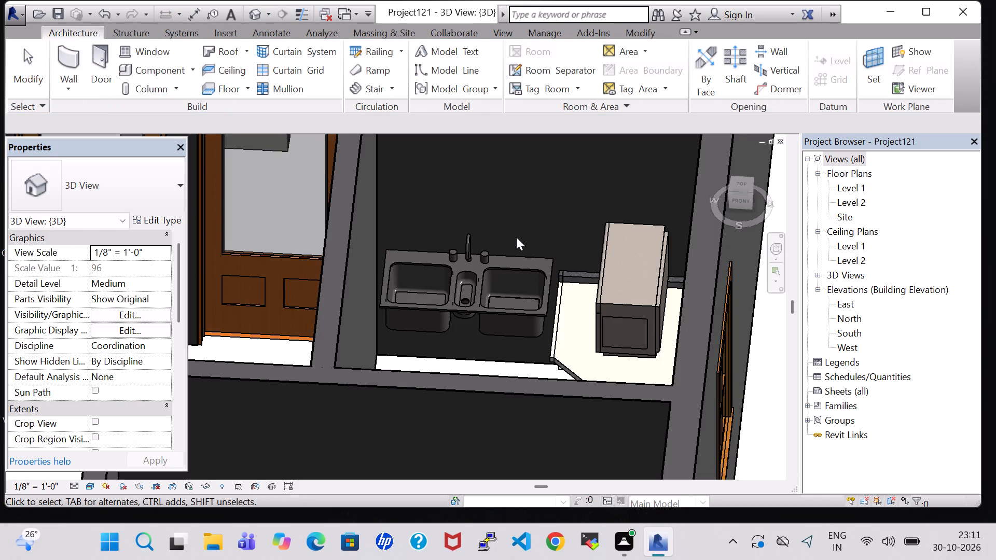
{"action": "scroll", "coordinate": [516, 248], "scroll_direction": "down", "scroll_amount": 5}
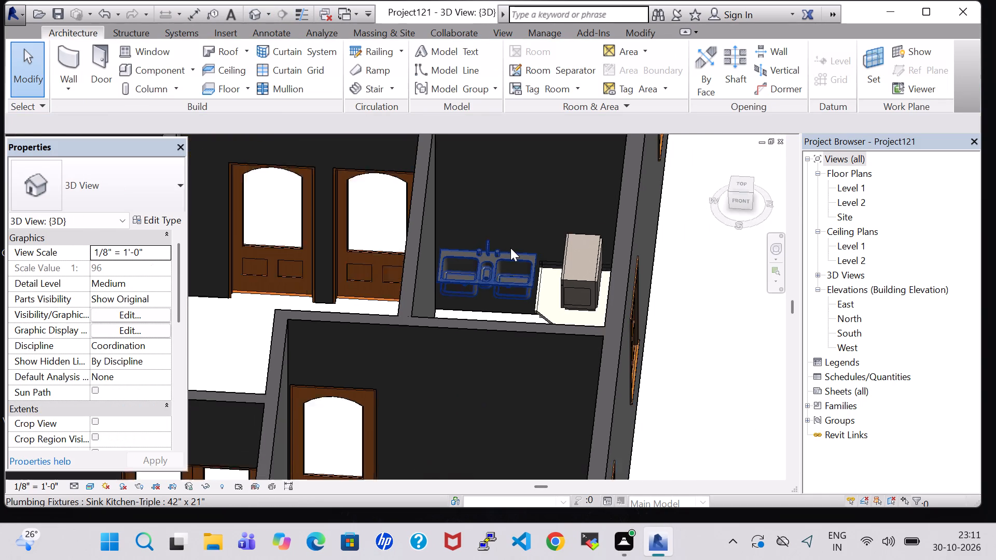
{"action": "scroll", "coordinate": [510, 248], "scroll_direction": "down", "scroll_amount": 7}
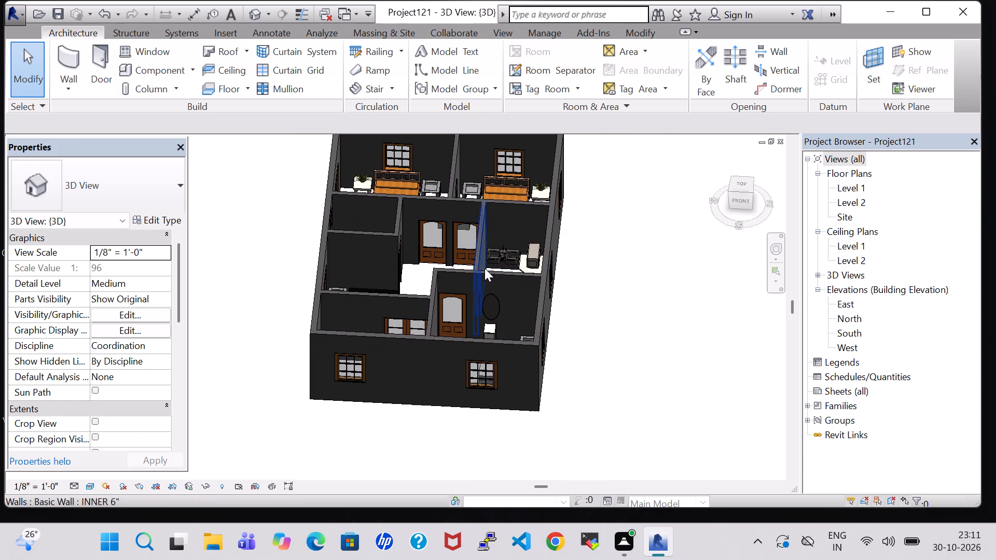
{"action": "middle_click_drag", "start_coordinate": [485, 269], "coordinate": [496, 445], "text": "shift"}
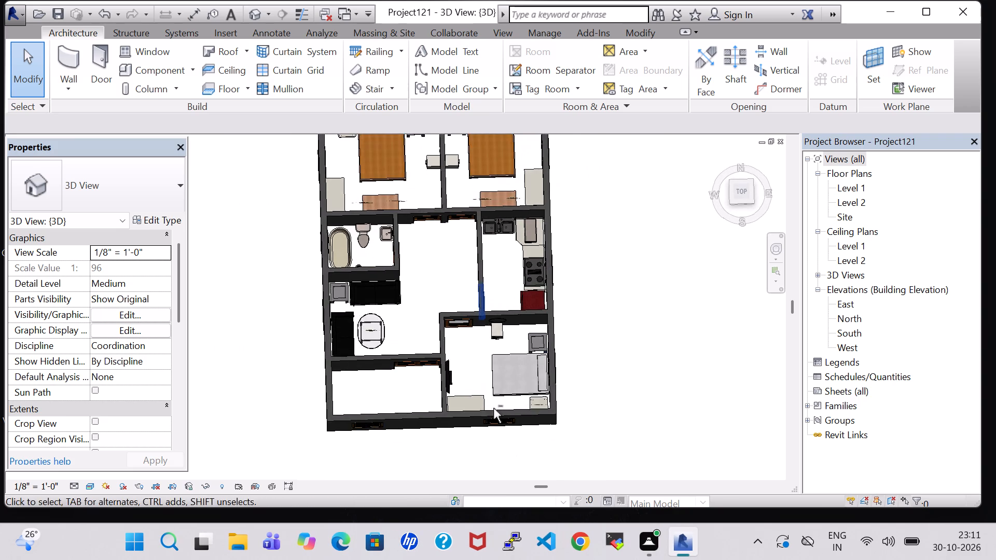
{"action": "scroll", "coordinate": [493, 383], "scroll_direction": "up", "scroll_amount": 5}
{"action": "middle_click_drag", "start_coordinate": [488, 368], "coordinate": [496, 442], "text": "shift"}
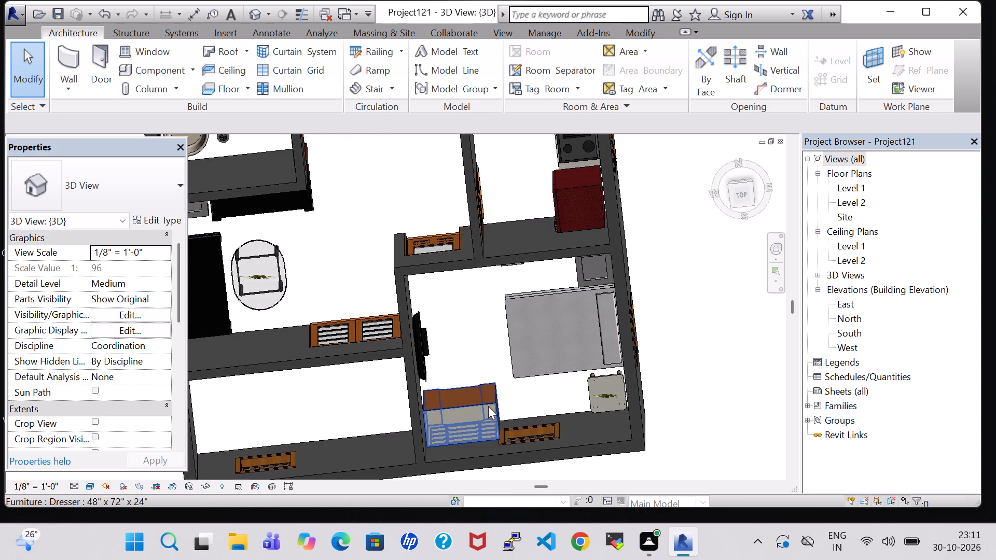
{"action": "left_click", "coordinate": [488, 406]}
{"action": "key", "text": "space"}
{"action": "key", "text": "space"}
{"action": "left_click", "coordinate": [516, 406]}
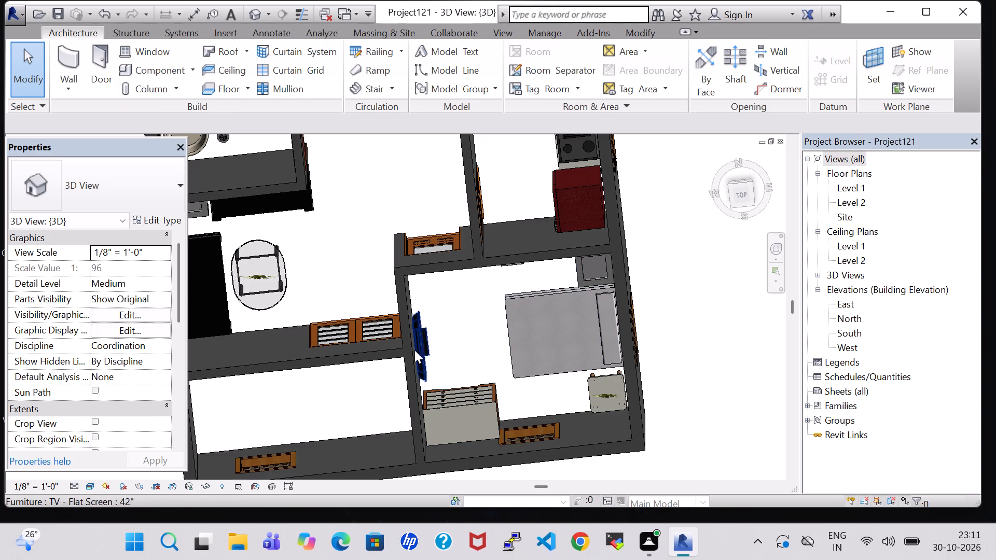
{"action": "middle_click_drag", "start_coordinate": [474, 349], "coordinate": [469, 206], "text": "shift"}
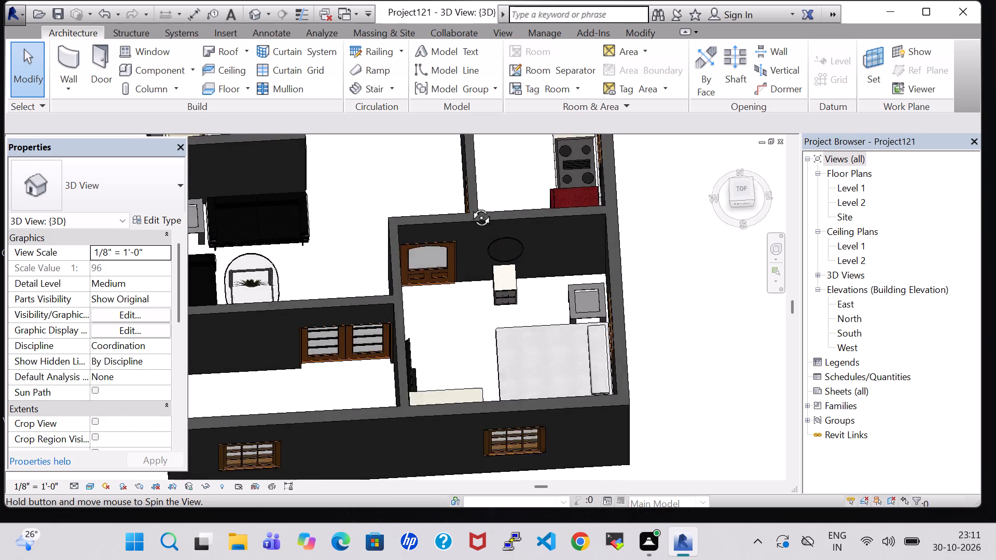
{"action": "middle_click_drag", "start_coordinate": [469, 206], "coordinate": [467, 164], "text": "shift"}
On the Level 1 plan, create a similar 72" x 30" Table-Rectangular from BEDROOM-1's table, rotated lengthwise along the southeast room's west wall under the TV.
{"action": "double_click", "coordinate": [850, 189]}
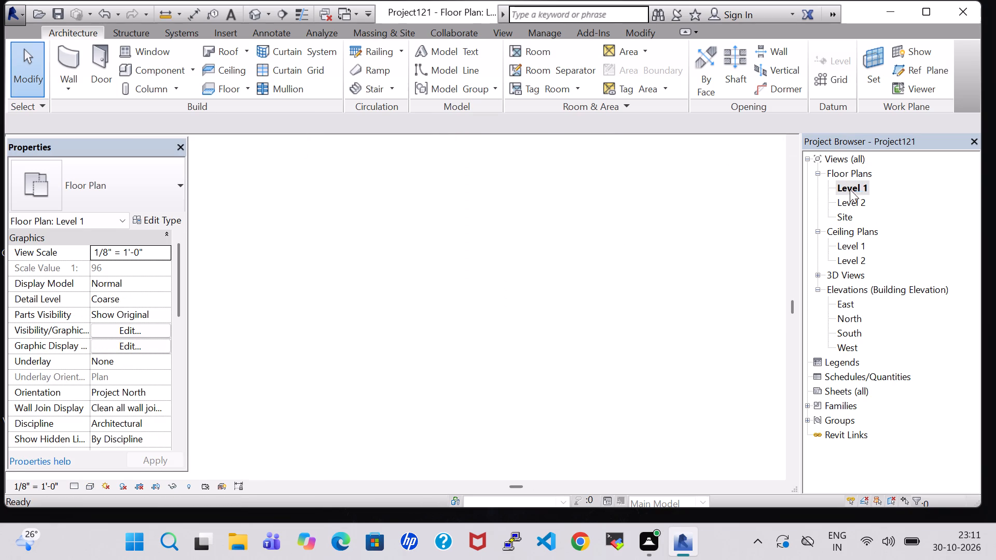
{"action": "scroll", "coordinate": [608, 293], "scroll_direction": "down", "scroll_amount": 6}
{"action": "middle_click_drag", "start_coordinate": [566, 194], "coordinate": [576, 199]}
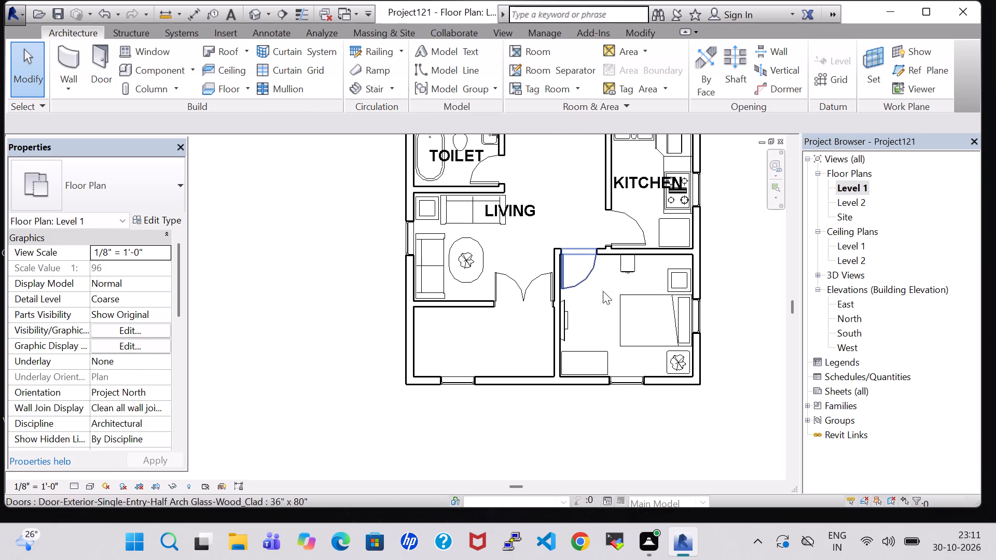
{"action": "middle_click_drag", "start_coordinate": [557, 191], "coordinate": [565, 255]}
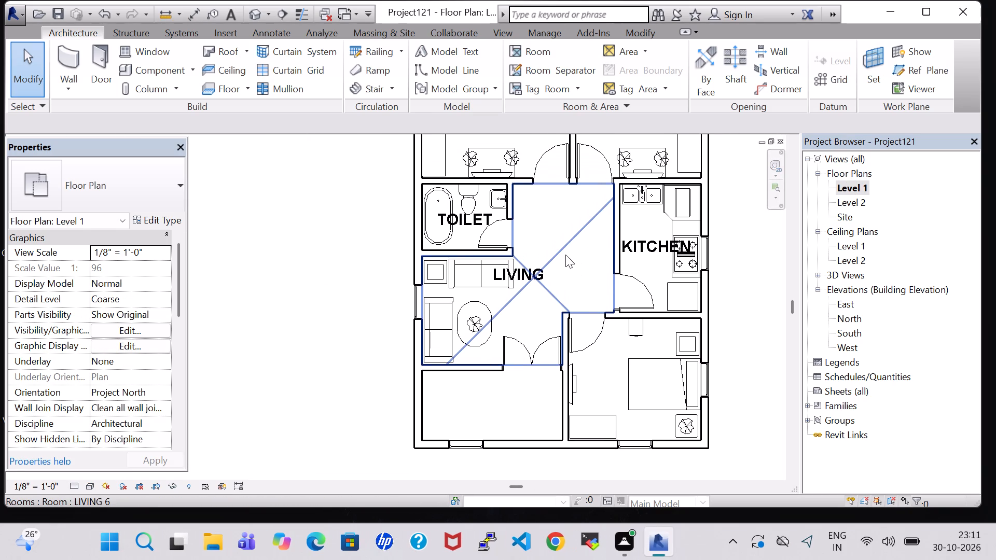
{"action": "middle_click_drag", "start_coordinate": [569, 234], "coordinate": [574, 278]}
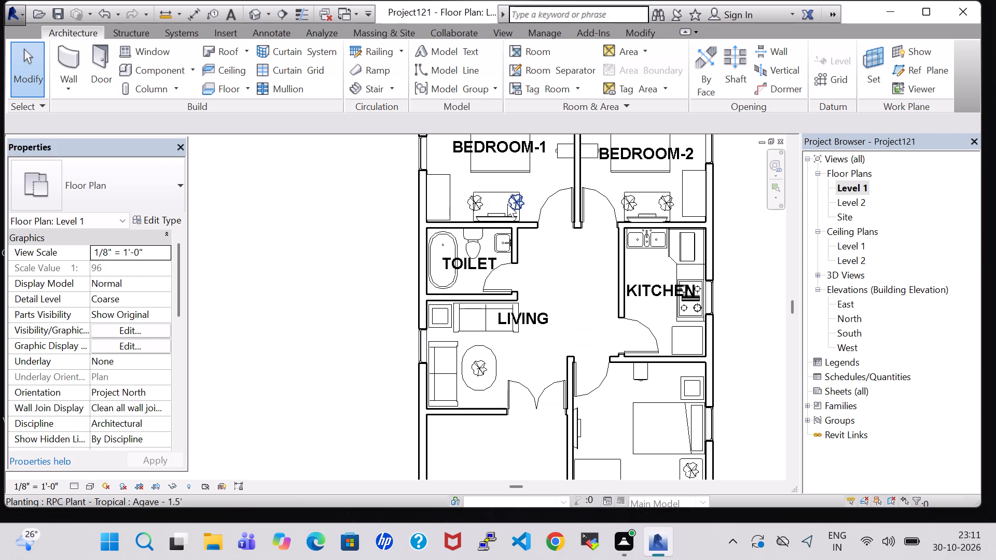
{"action": "left_click", "coordinate": [493, 191]}
{"action": "right_click", "coordinate": [493, 191]}
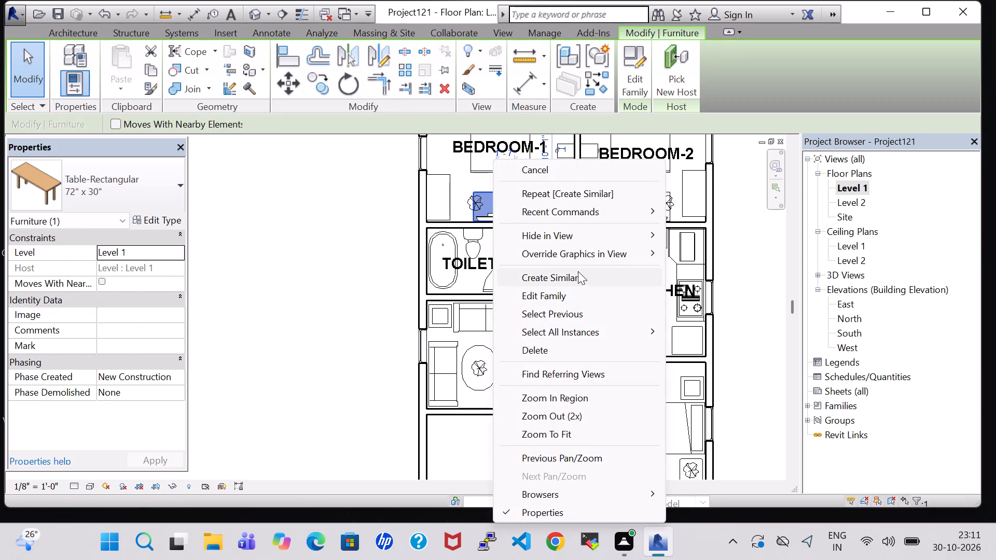
{"action": "left_click", "coordinate": [578, 273]}
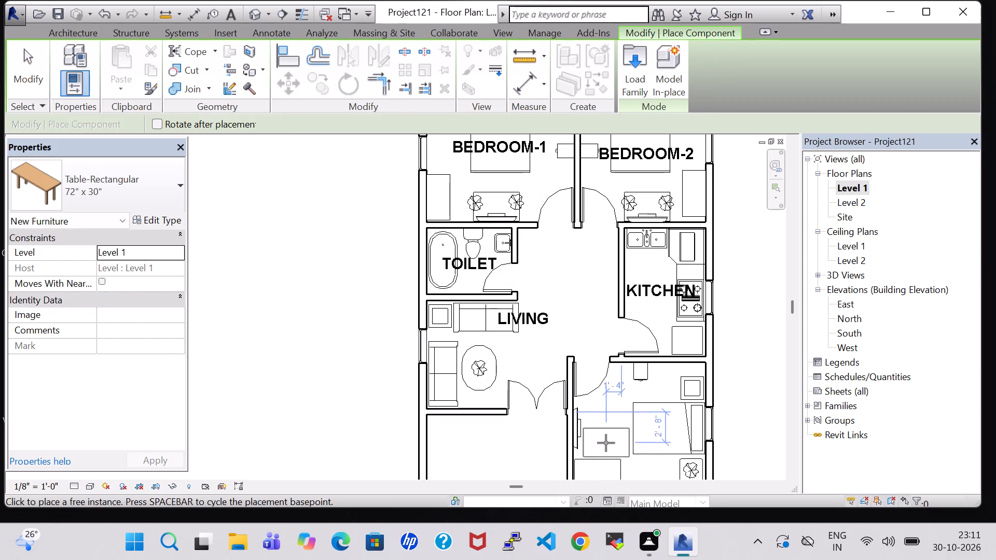
{"action": "key", "text": "space"}
{"action": "scroll", "coordinate": [606, 442], "scroll_direction": "up", "scroll_amount": 6}
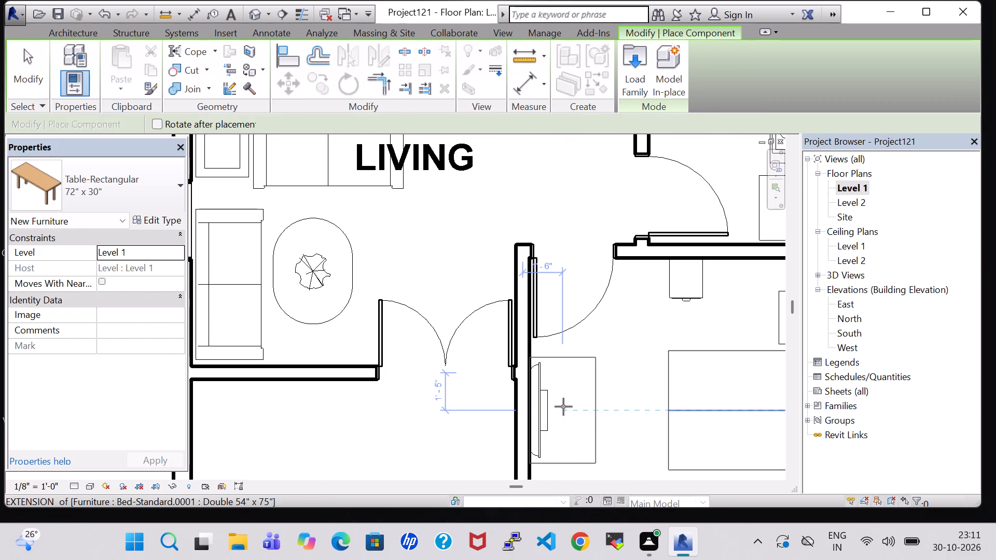
{"action": "left_click", "coordinate": [563, 407]}
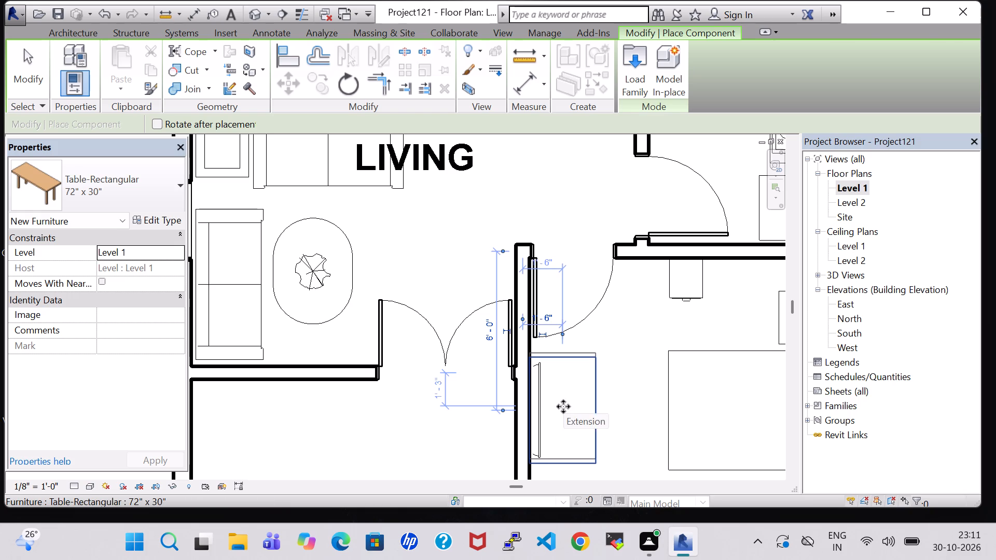
{"action": "key", "text": "Escape"}
{"action": "key", "text": "Escape"}
Create a similar RPC Plant - Tropical Agave - 1.5' from the living room's plant and place it at the new TV table's north end.
{"action": "scroll", "coordinate": [563, 407], "scroll_direction": "down", "scroll_amount": 5}
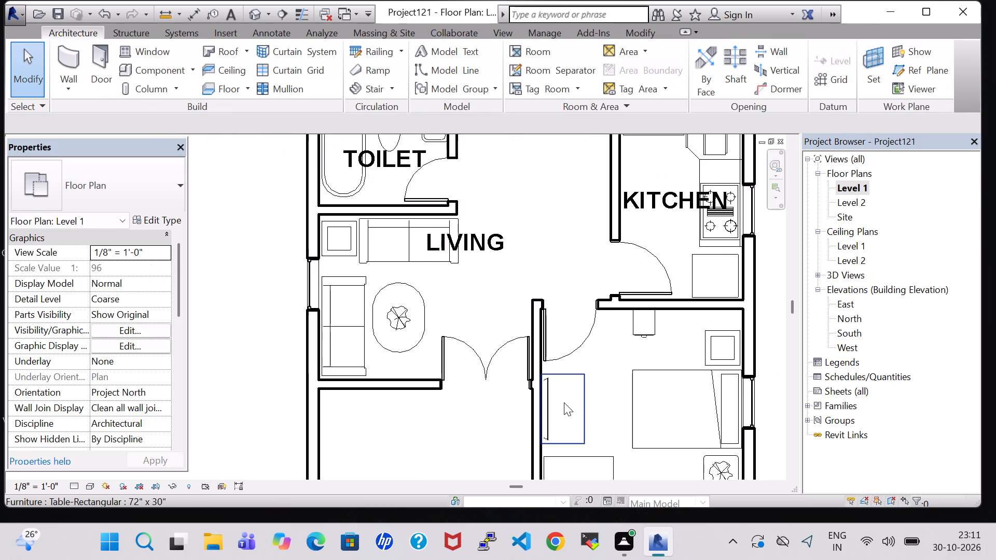
{"action": "scroll", "coordinate": [564, 402], "scroll_direction": "down", "scroll_amount": 1}
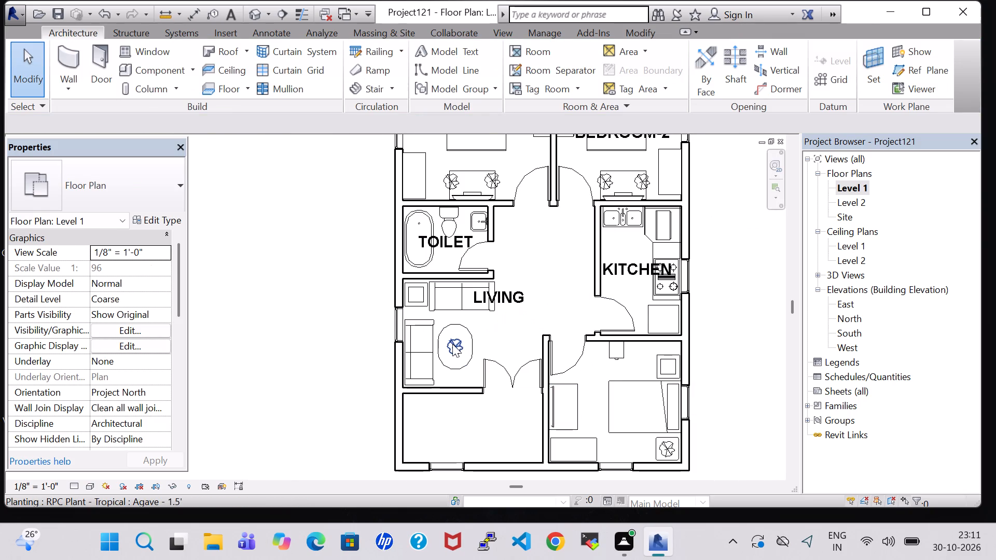
{"action": "left_click", "coordinate": [452, 344]}
{"action": "right_click", "coordinate": [452, 344]}
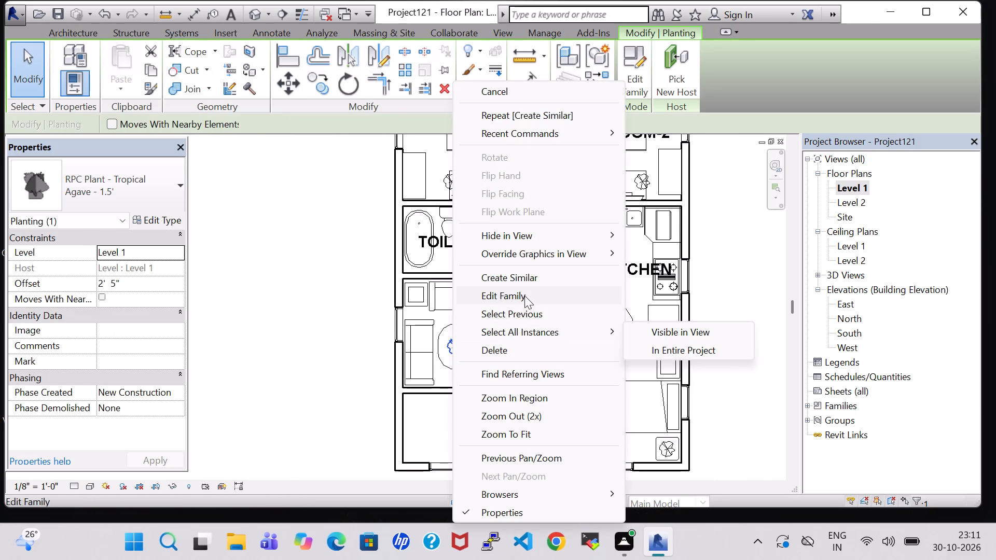
{"action": "left_click", "coordinate": [522, 282]}
{"action": "scroll", "coordinate": [577, 393], "scroll_direction": "up", "scroll_amount": 7}
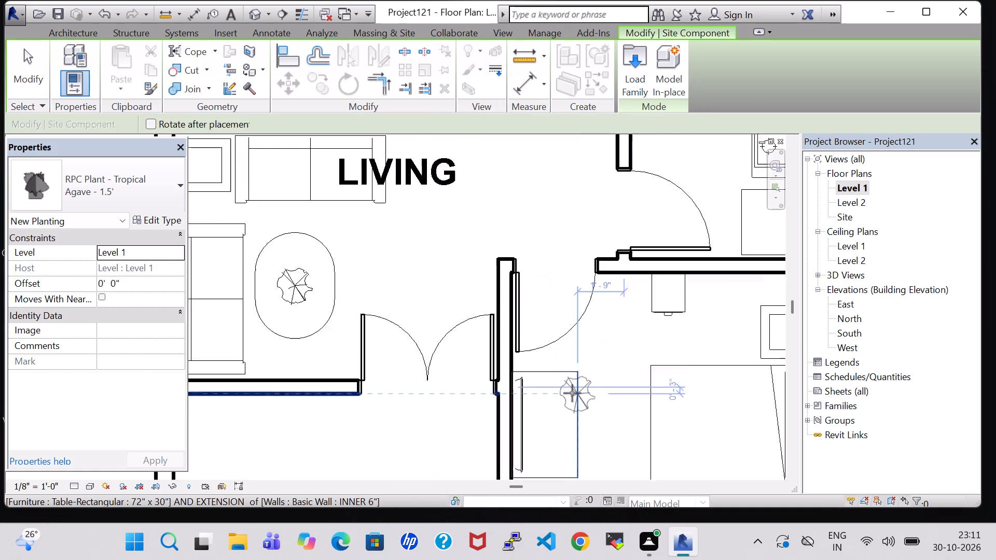
{"action": "left_click", "coordinate": [541, 368]}
{"action": "key", "text": "Escape"}
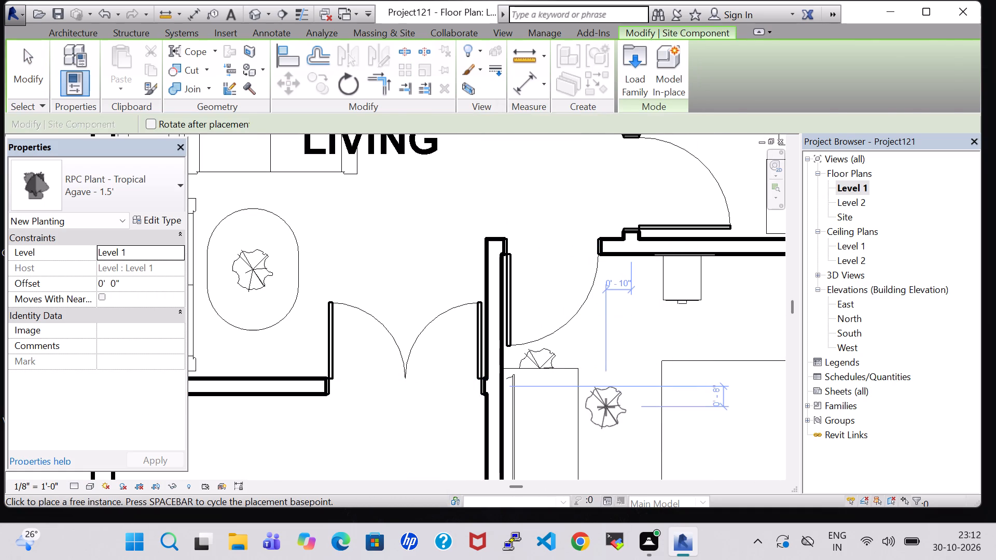
{"action": "key", "text": "Escape"}
Set the new agave plant's offset to 2' 2".
{"action": "scroll", "coordinate": [606, 418], "scroll_direction": "down", "scroll_amount": 2}
{"action": "middle_click_drag", "start_coordinate": [606, 422], "coordinate": [600, 327]}
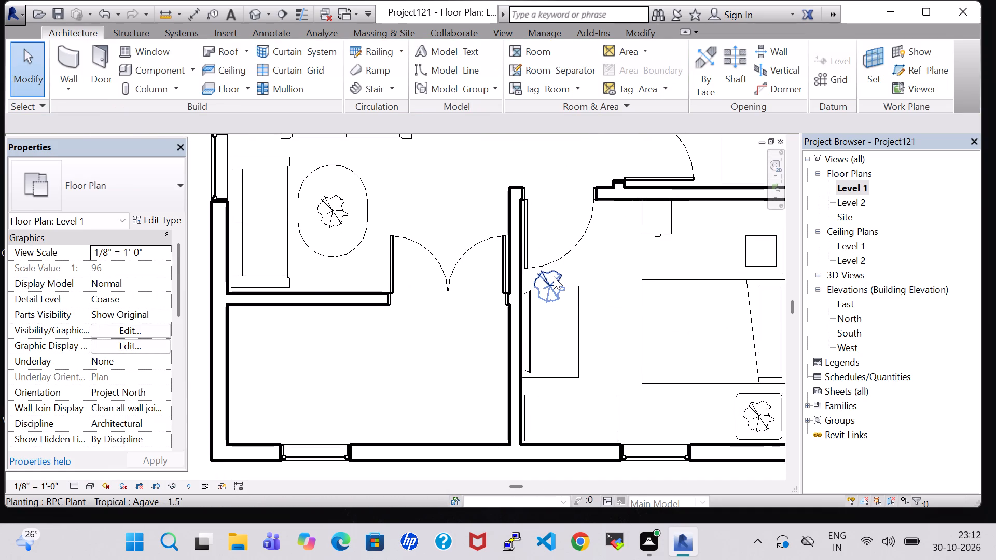
{"action": "left_click", "coordinate": [554, 276]}
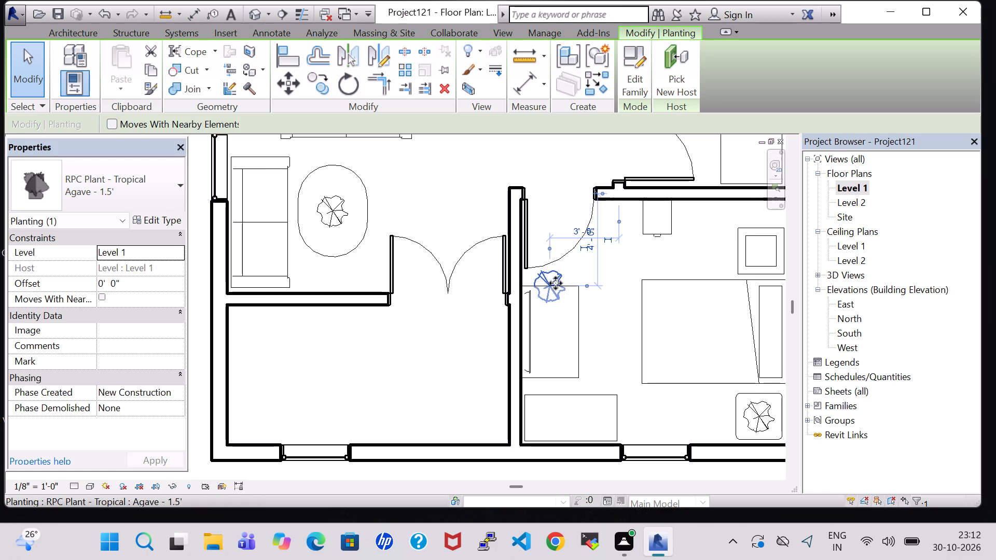
{"action": "left_click", "coordinate": [102, 288]}
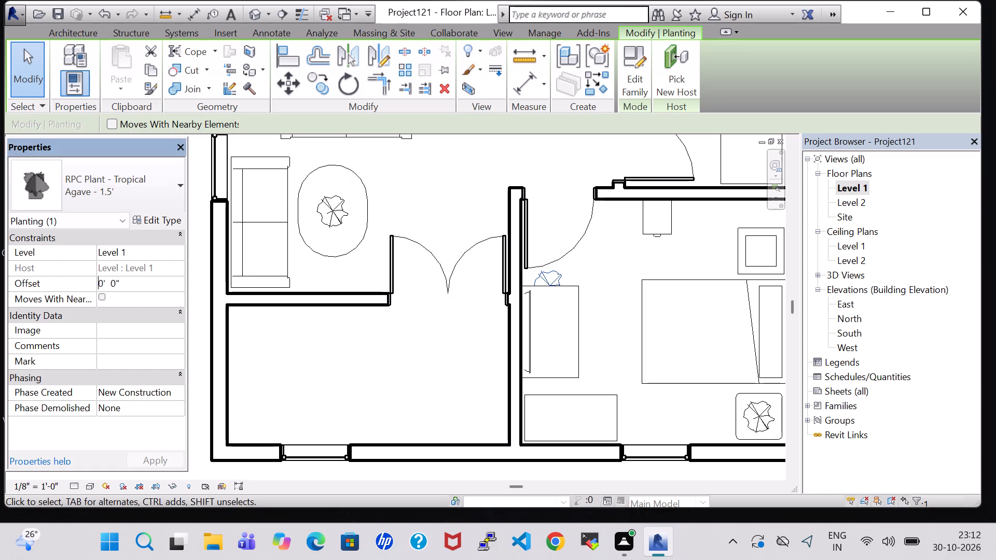
{"action": "left_click", "coordinate": [102, 288]}
{"action": "key", "text": "BackSpace"}
{"action": "key", "text": "2"}
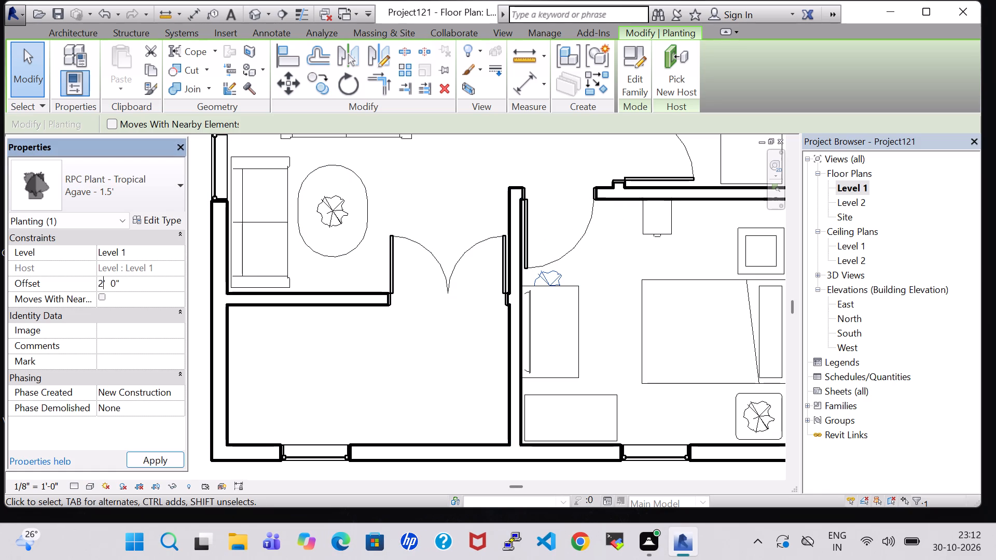
{"action": "left_click", "coordinate": [119, 288]}
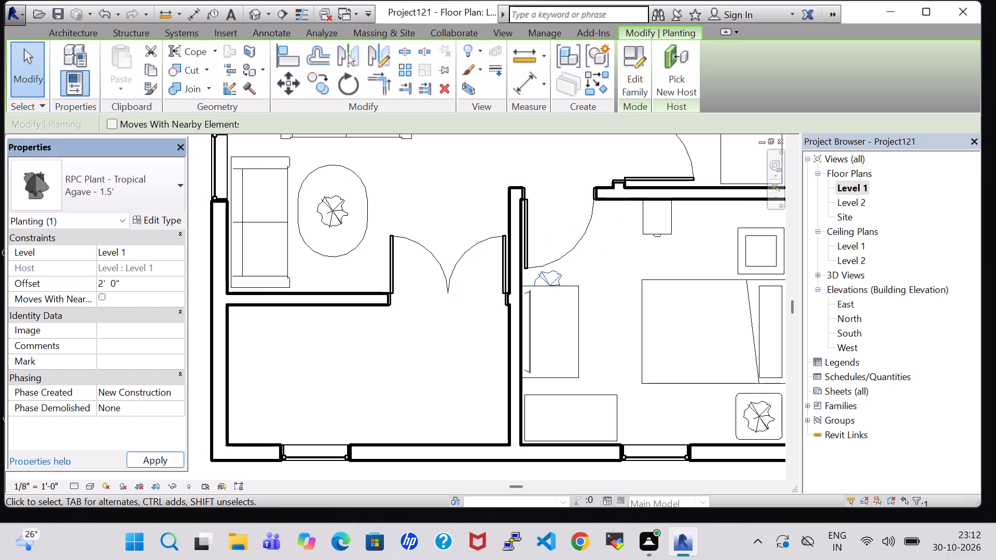
{"action": "left_click", "coordinate": [116, 284]}
{"action": "key", "text": "BackSpace"}
{"action": "key", "text": "2"}
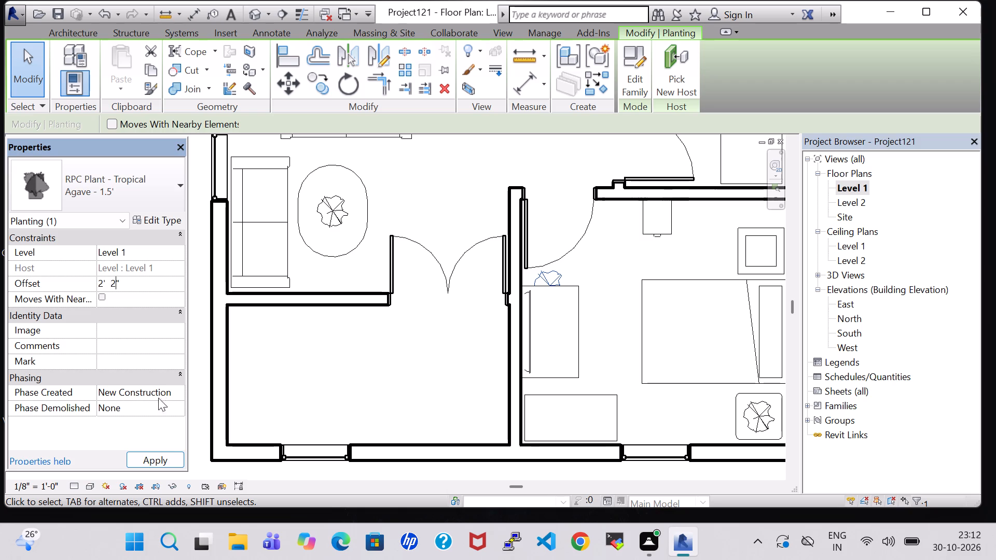
{"action": "left_click", "coordinate": [158, 460]}
Nudge the new agave plant south and east so it sits on the north end of the southeast room's TV table.
{"action": "key", "text": "Down"}
{"action": "key", "text": "Down"}
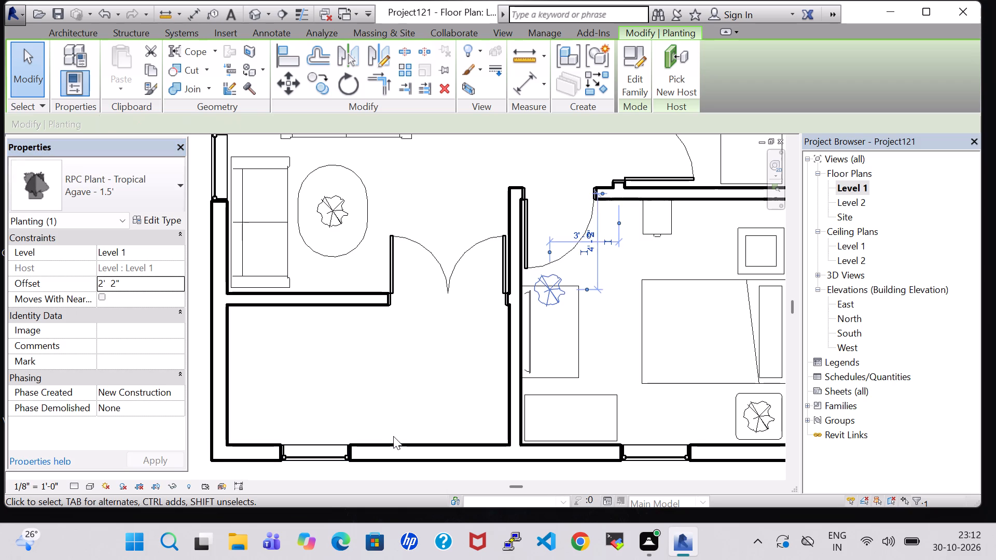
{"action": "key", "text": "Down"}
{"action": "key", "text": "Right"}
{"action": "key", "text": "Right"}
{"action": "key", "text": "Right"}
{"action": "key", "text": "Right"}
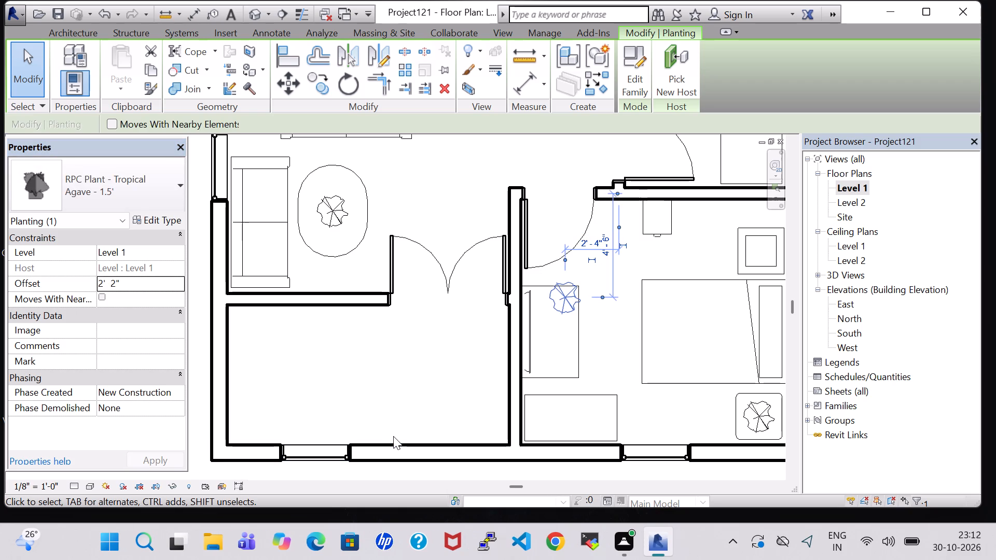
{"action": "key", "text": "Left"}
{"action": "left_click", "coordinate": [621, 343]}
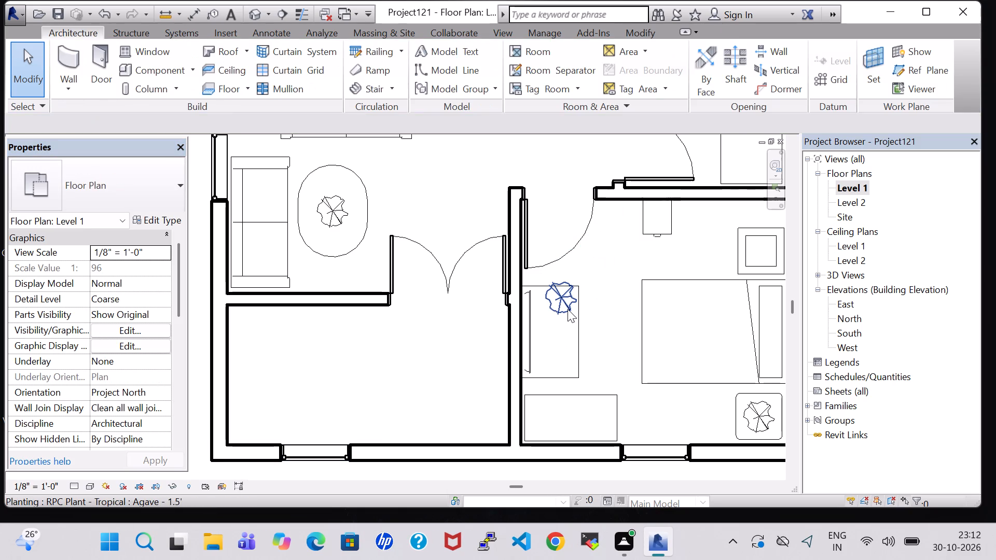
Create a similar RPC Plant - Tropical Agave - 1.5' from that plant and place it at the TV table's south end.
{"action": "left_click", "coordinate": [568, 309]}
{"action": "right_click", "coordinate": [568, 309]}
{"action": "left_click", "coordinate": [630, 278]}
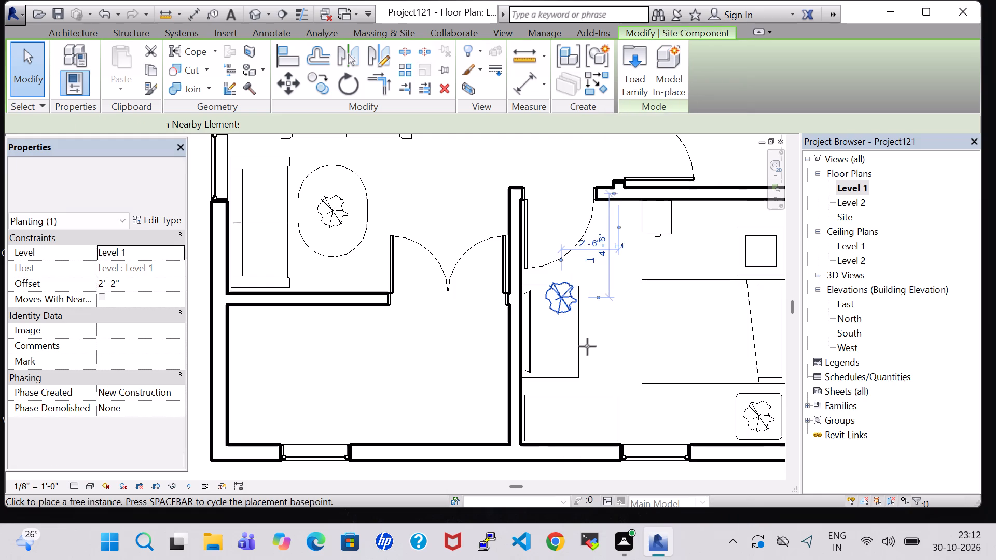
{"action": "left_click", "coordinate": [561, 375]}
{"action": "key", "text": "Escape"}
{"action": "key", "text": "Escape"}
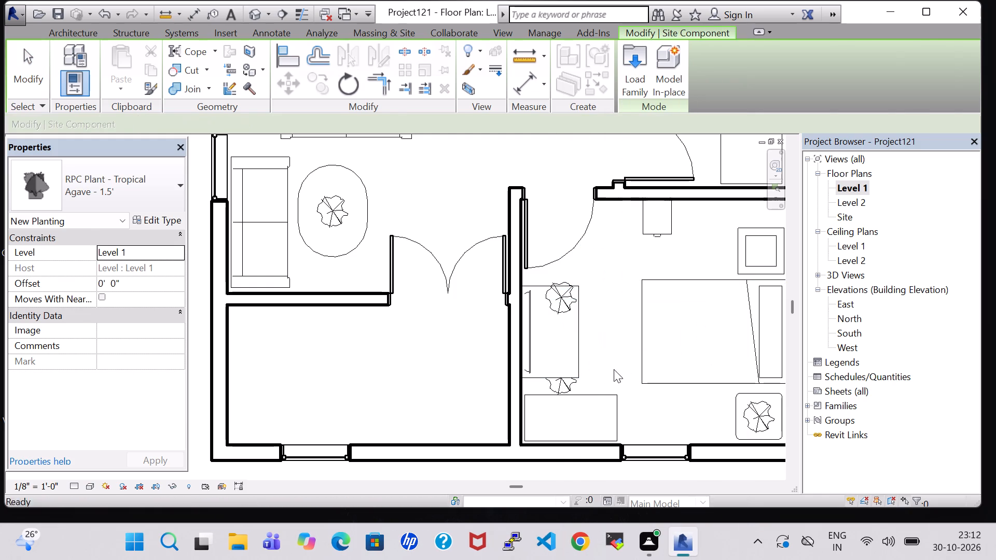
Set the south agave plant's offset to 2' 2".
{"action": "left_click", "coordinate": [556, 387]}
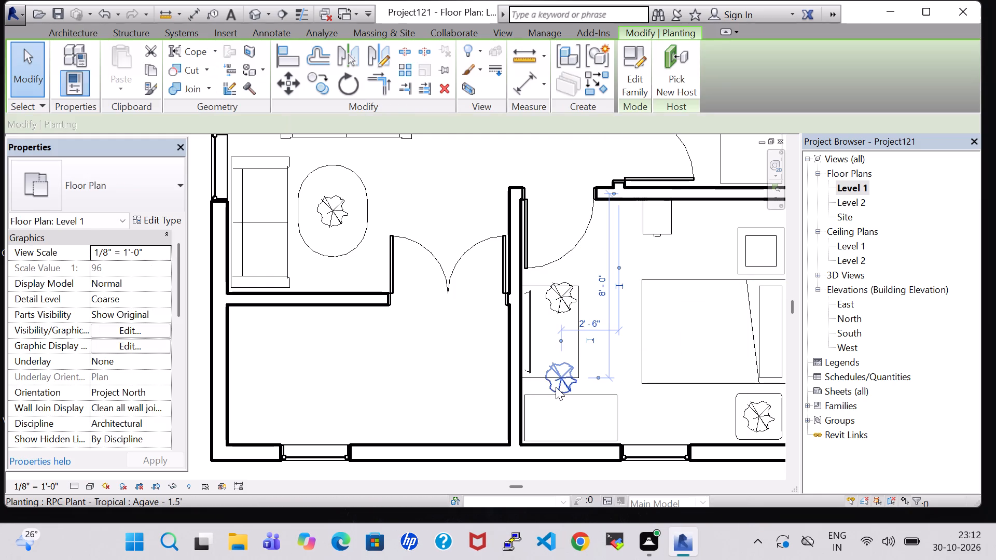
{"action": "left_click", "coordinate": [105, 283]}
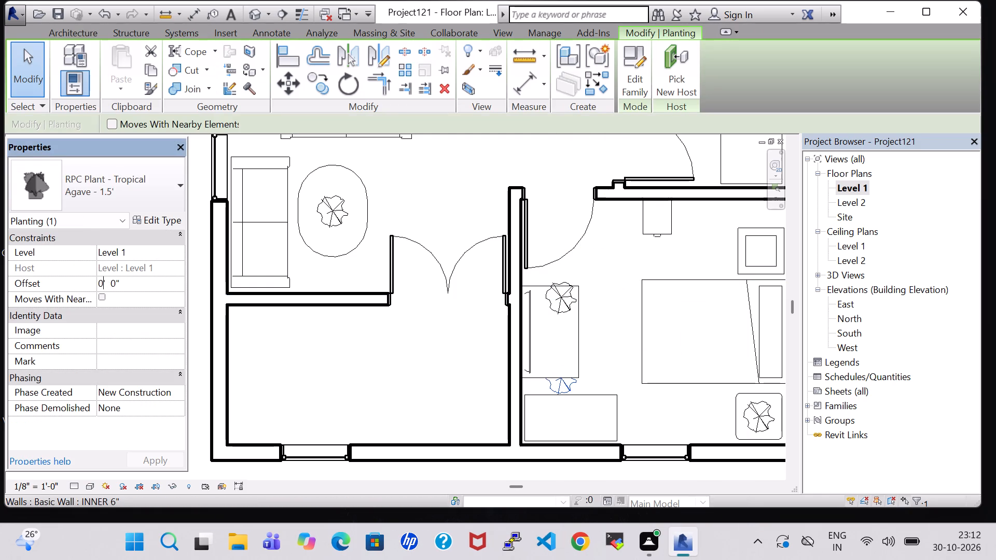
{"action": "key", "text": "BackSpace"}
{"action": "key", "text": "2"}
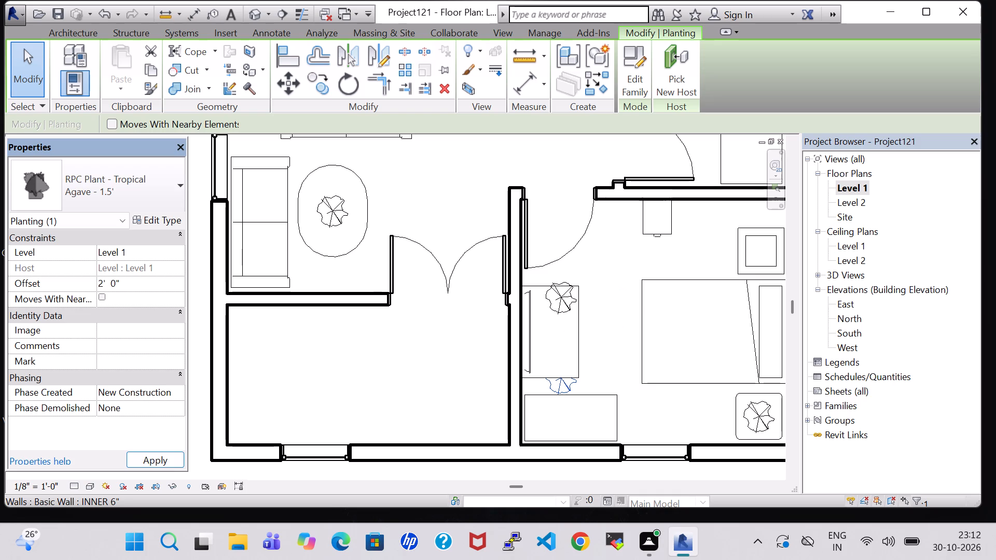
{"action": "key", "text": "Right"}
{"action": "key", "text": "Right"}
{"action": "key", "text": "Right"}
{"action": "key", "text": "Right"}
{"action": "key", "text": "BackSpace"}
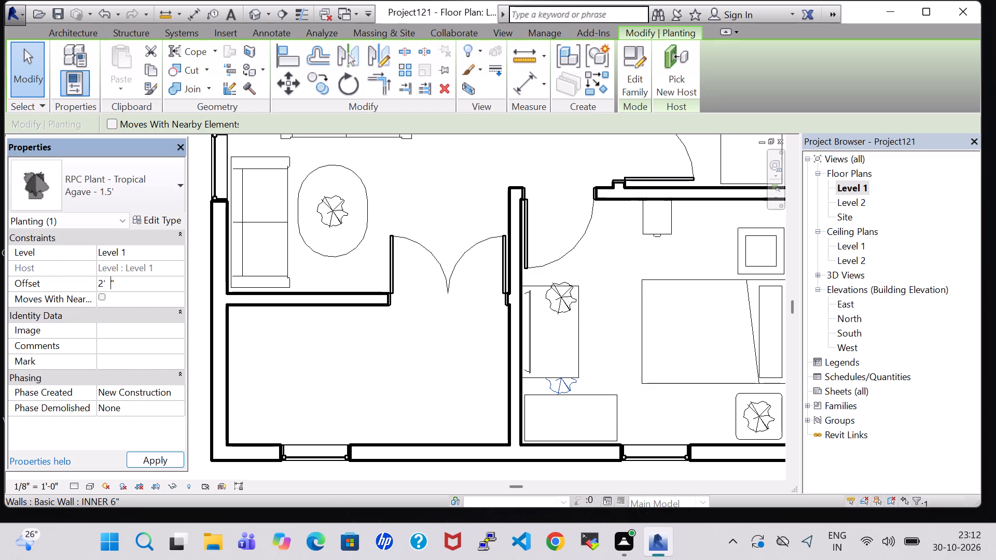
{"action": "key", "text": "2"}
{"action": "left_click", "coordinate": [160, 462]}
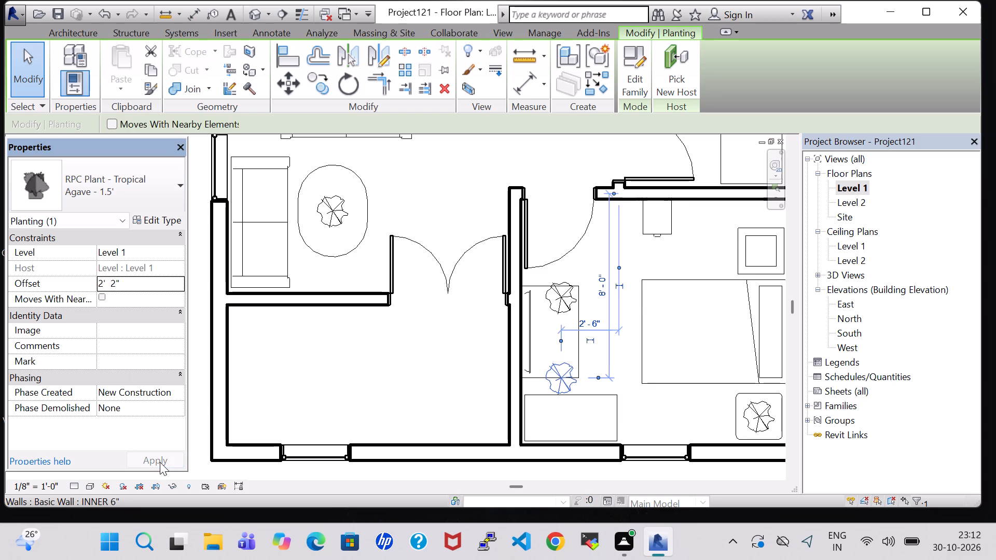
Nudge the south agave north onto the TV table and the north agave slightly west.
{"action": "key", "text": "Up"}
{"action": "key", "text": "Up"}
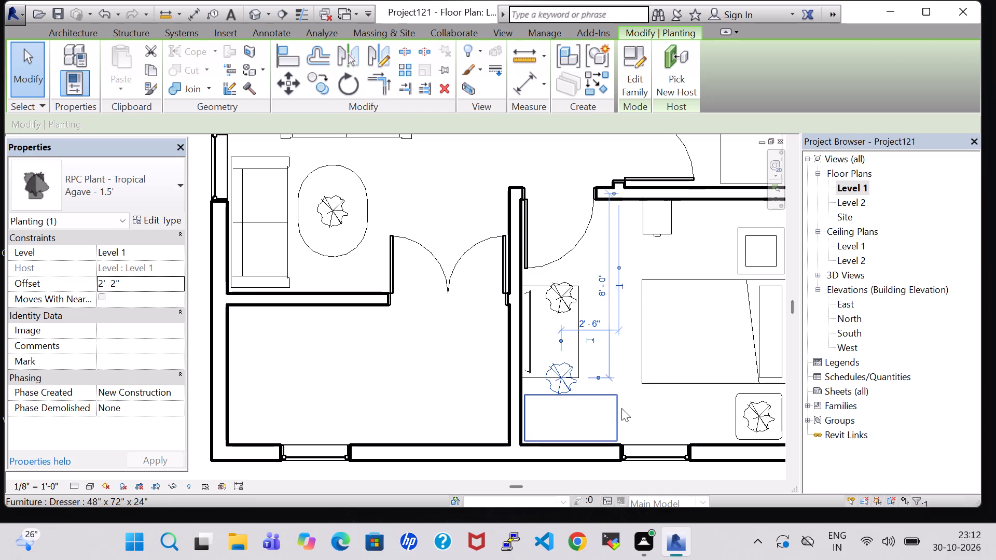
{"action": "left_click", "coordinate": [625, 408]}
{"action": "left_click", "coordinate": [545, 370]}
{"action": "key", "text": "Up"}
{"action": "key", "text": "Up"}
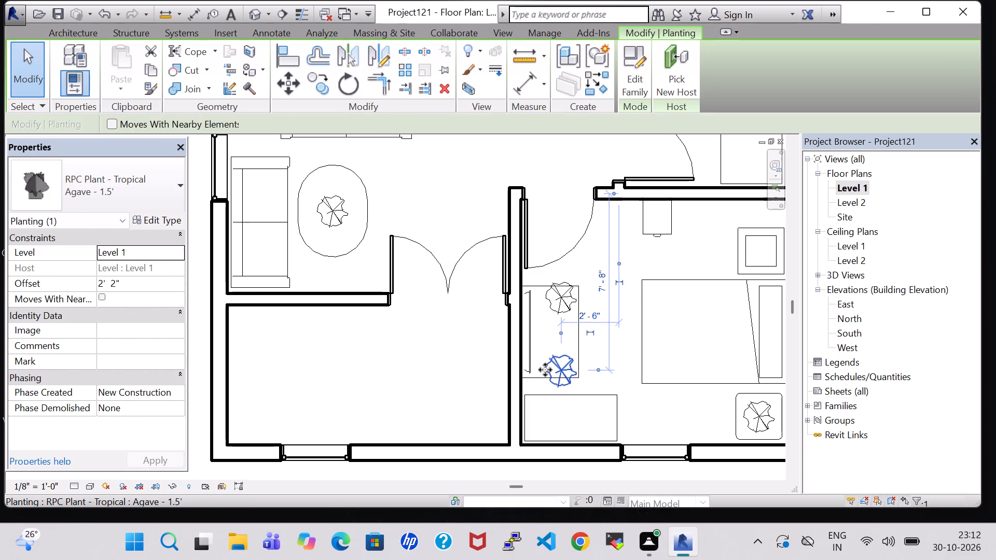
{"action": "key", "text": "Left"}
{"action": "key", "text": "Up"}
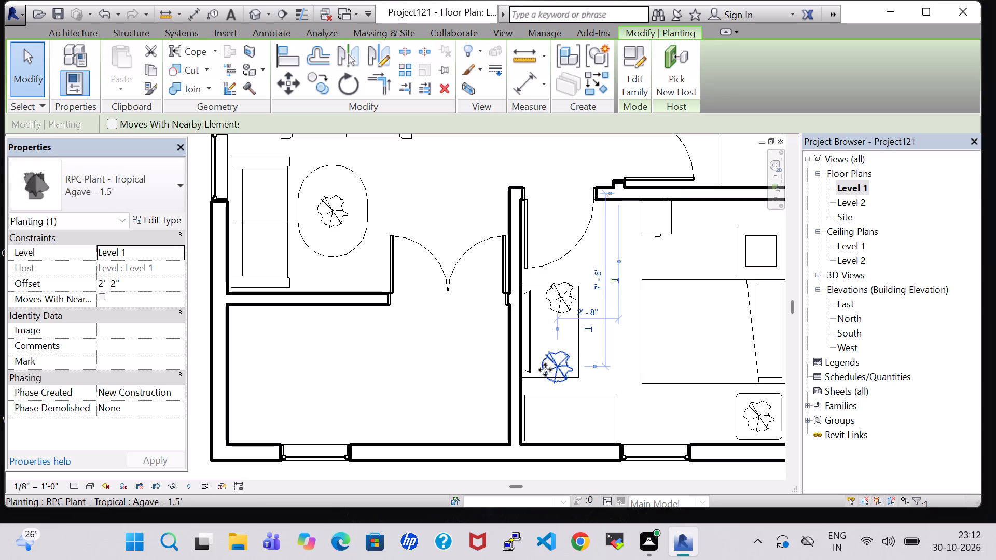
{"action": "key", "text": "Right"}
{"action": "left_click", "coordinate": [568, 298]}
{"action": "key", "text": "Left"}
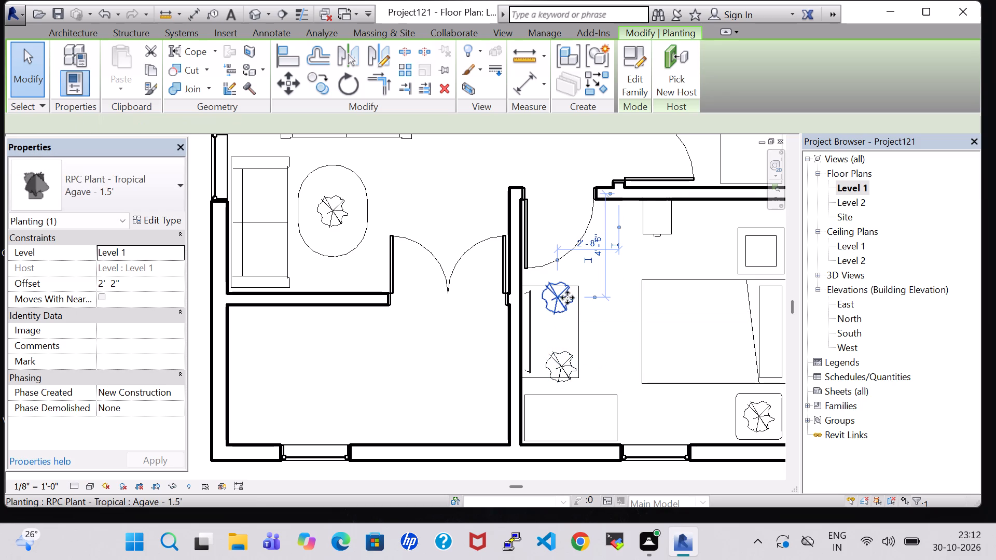
{"action": "left_click", "coordinate": [685, 413]}
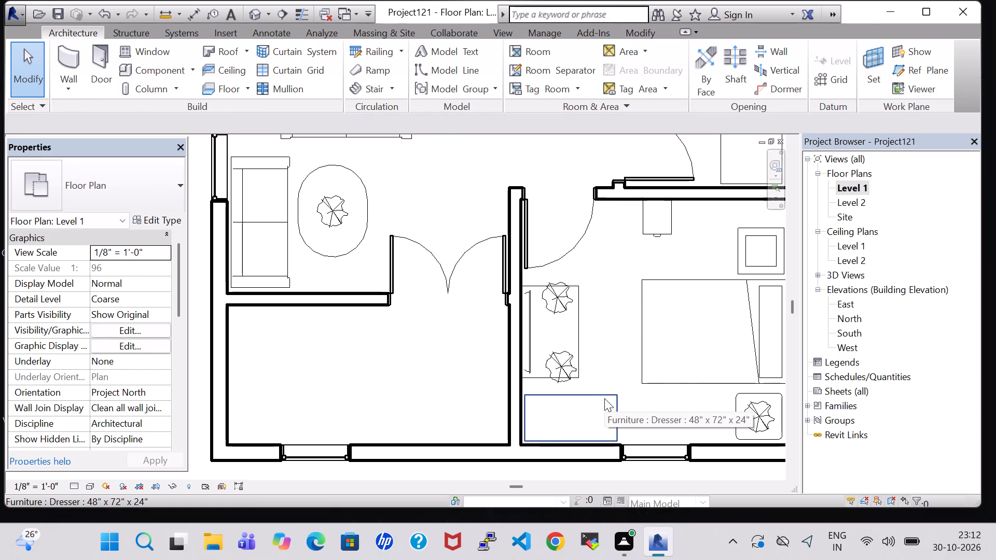
Inspect the furnished rooms in the 3D view from several angles, including the southeast bedroom's TV table plants and the living room.
{"action": "scroll", "coordinate": [604, 399], "scroll_direction": "down", "scroll_amount": 4}
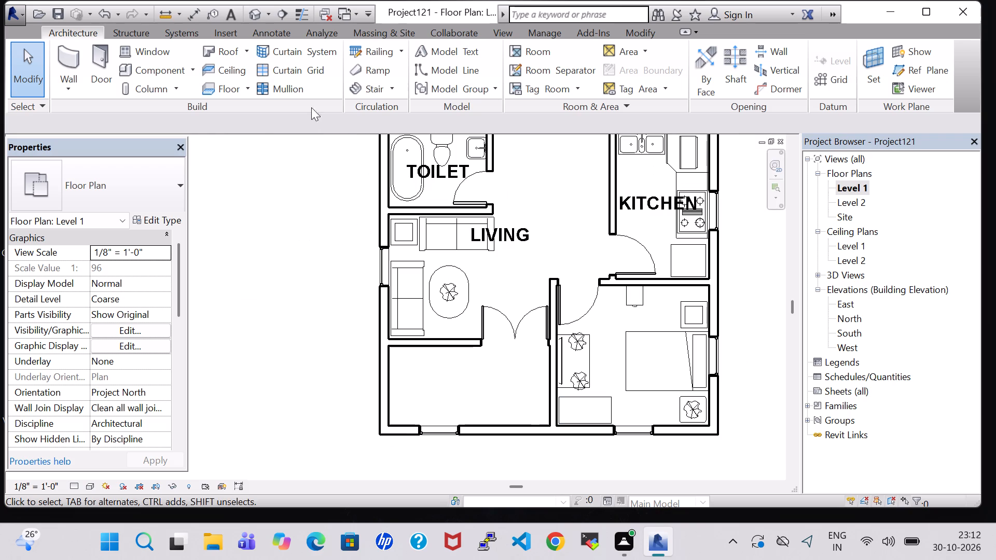
{"action": "left_click", "coordinate": [257, 17]}
{"action": "scroll", "coordinate": [477, 303], "scroll_direction": "down", "scroll_amount": 2}
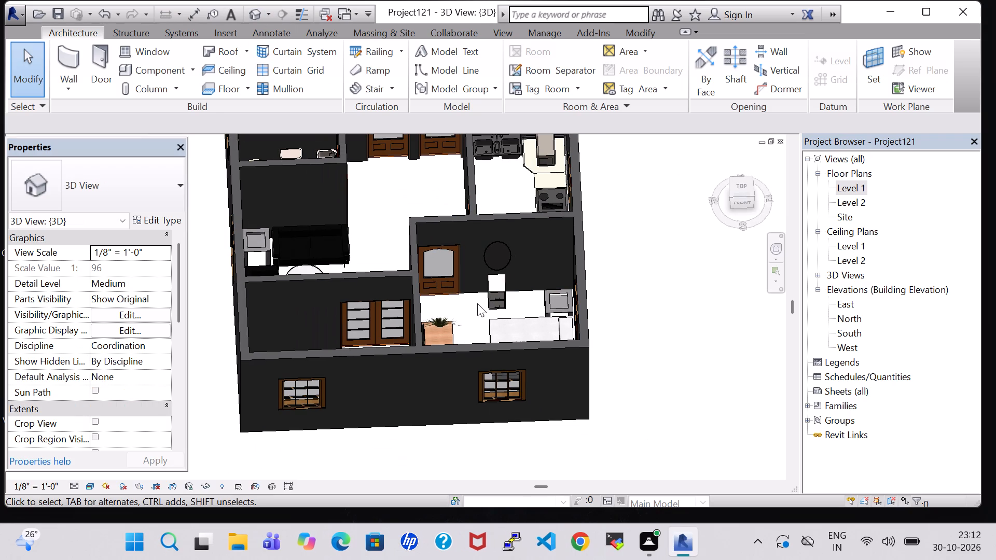
{"action": "middle_click_drag", "start_coordinate": [477, 303], "coordinate": [395, 303]}
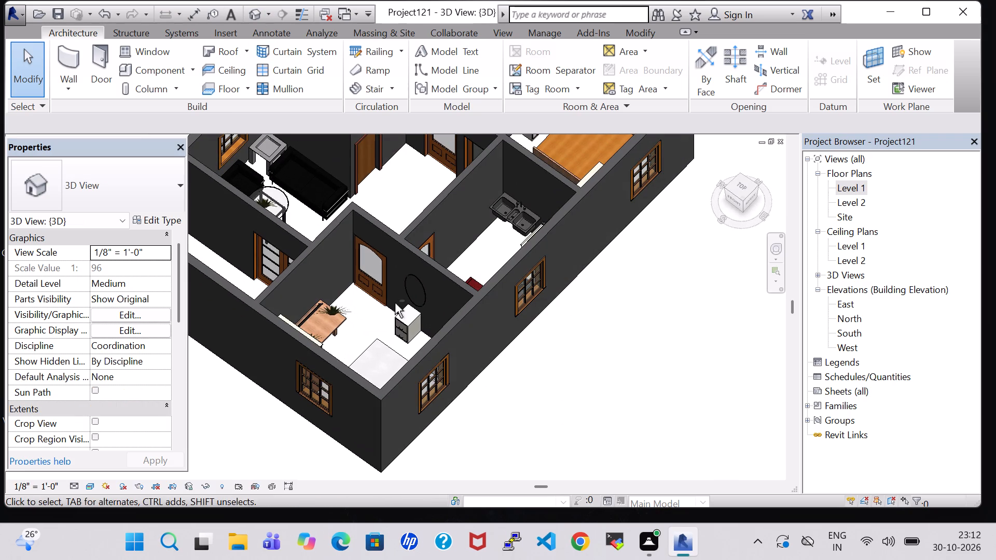
{"action": "middle_click_drag", "start_coordinate": [391, 206], "coordinate": [386, 326], "text": "shift"}
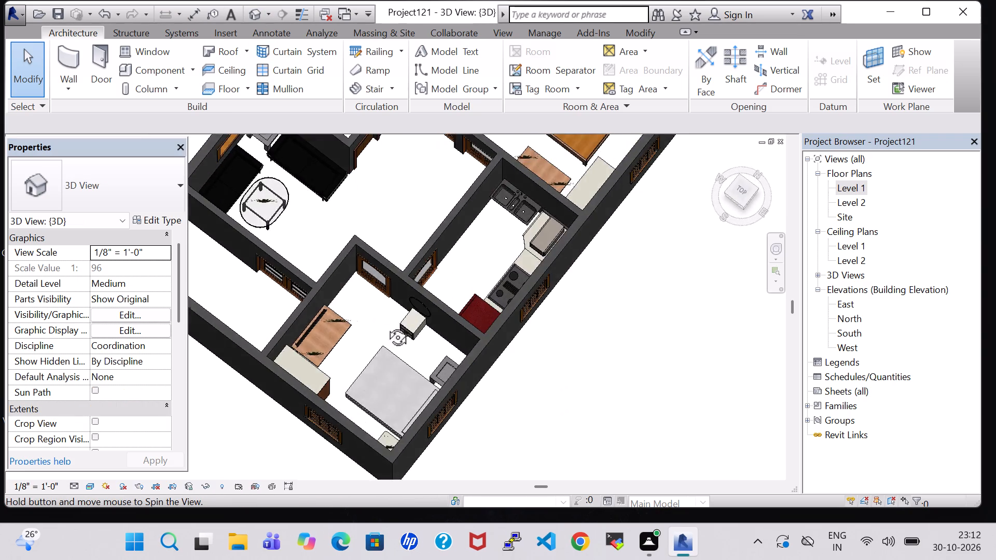
{"action": "middle_click_drag", "start_coordinate": [386, 326], "coordinate": [203, 307], "text": "shift"}
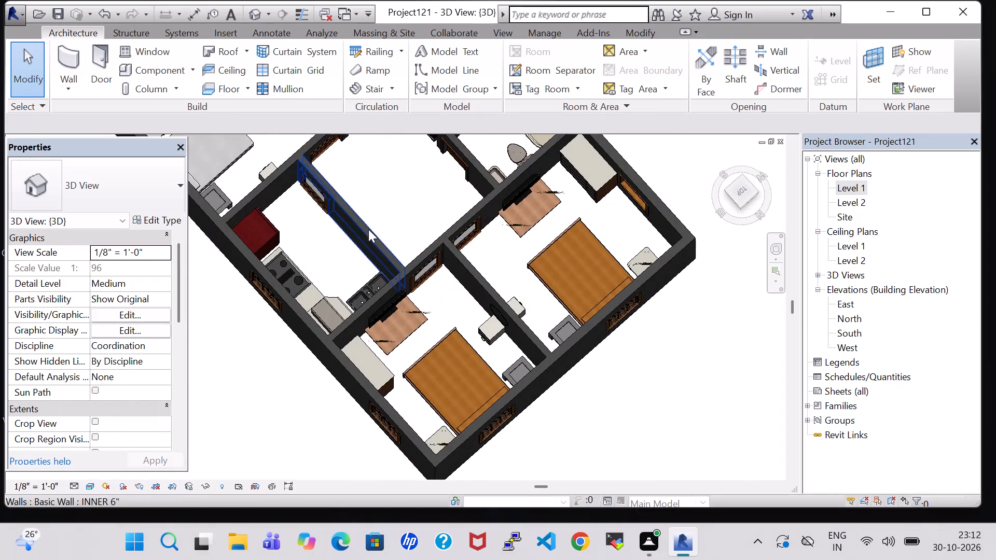
{"action": "middle_click_drag", "start_coordinate": [375, 228], "coordinate": [315, 99], "text": "shift"}
{"action": "middle_click_drag", "start_coordinate": [376, 185], "coordinate": [409, 339]}
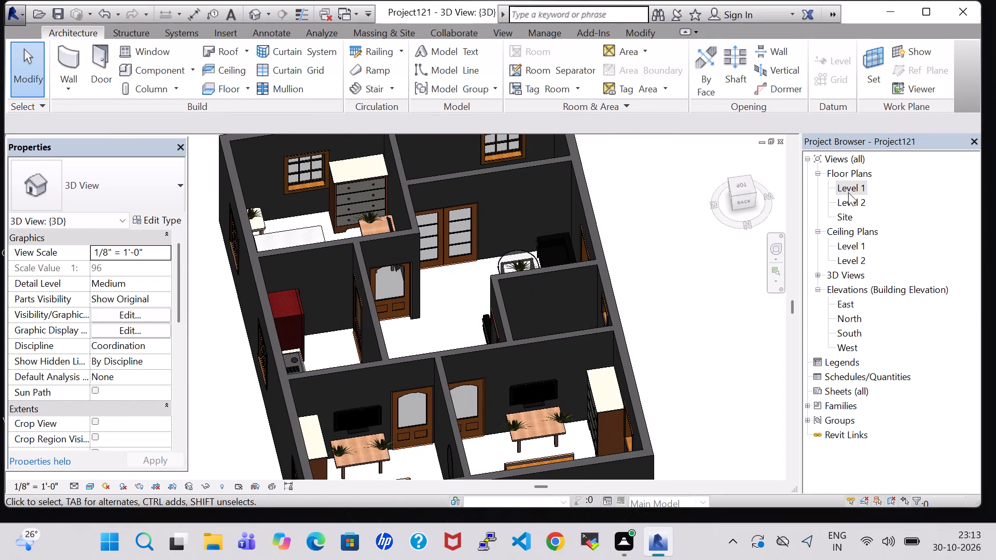
{"action": "left_click", "coordinate": [854, 191]}
{"action": "middle_click_drag", "start_coordinate": [506, 241], "coordinate": [518, 261], "text": "shift"}
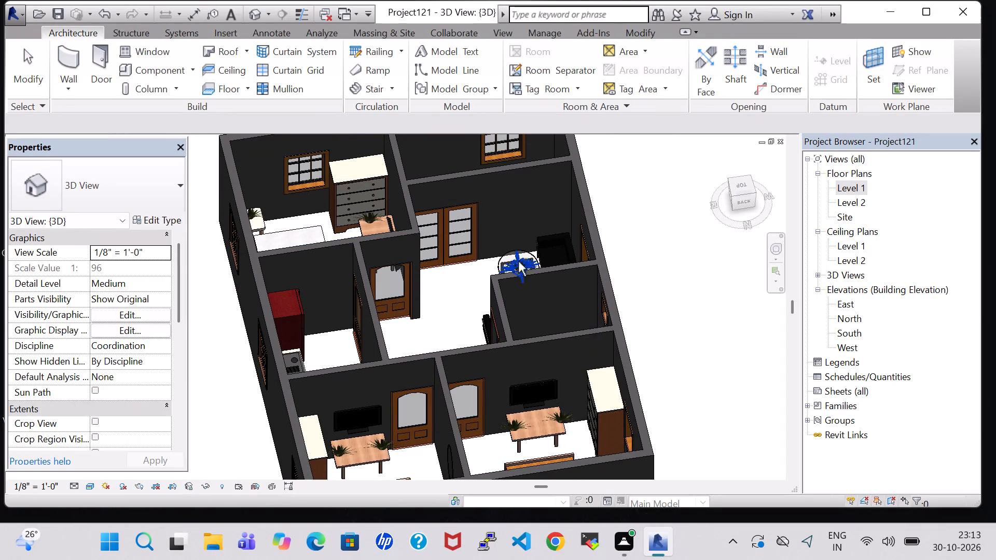
{"action": "middle_click_drag", "start_coordinate": [518, 261], "coordinate": [537, 351], "text": "shift"}
{"action": "middle_click_drag", "start_coordinate": [460, 298], "coordinate": [453, 401], "text": "shift"}
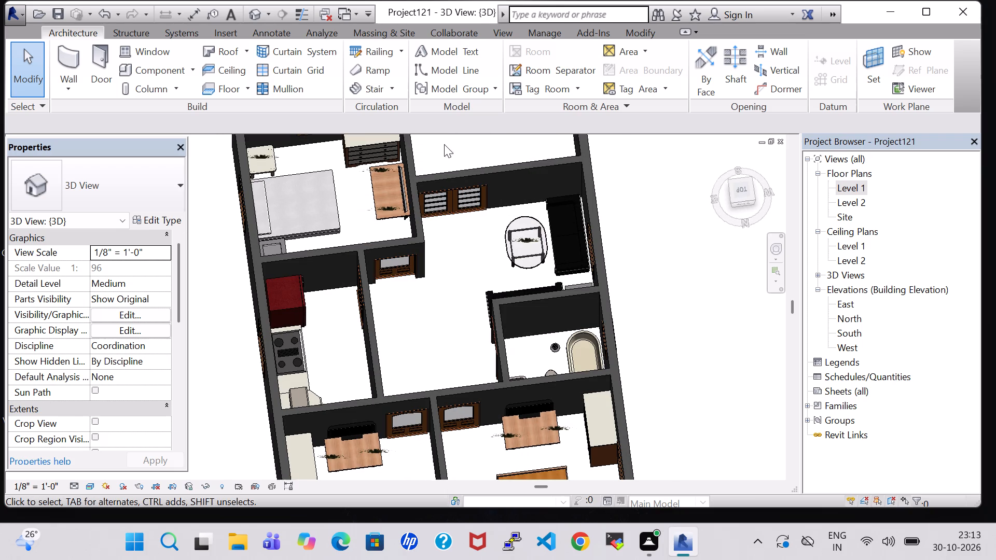
{"action": "middle_click_drag", "start_coordinate": [454, 227], "coordinate": [462, 386]}
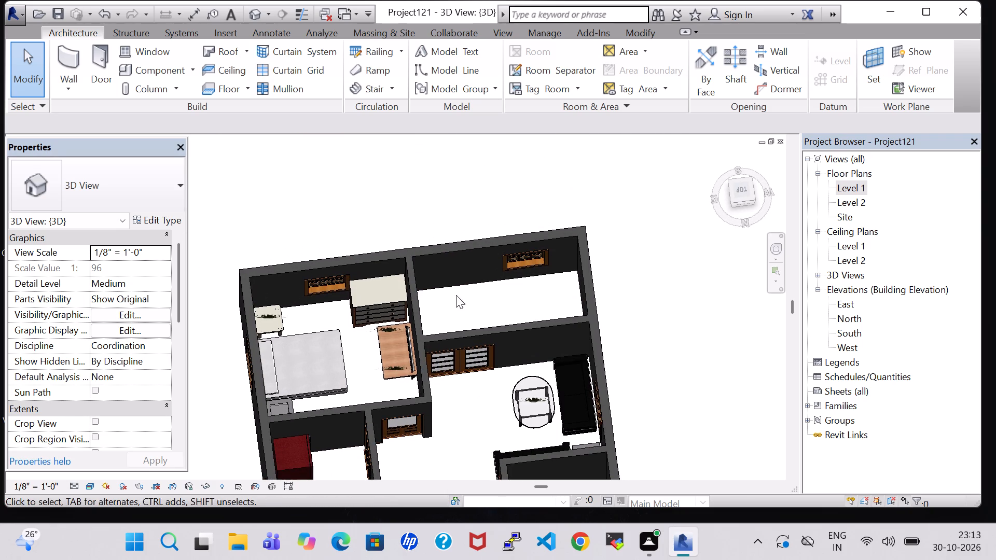
{"action": "middle_click_drag", "start_coordinate": [460, 382], "coordinate": [451, 242]}
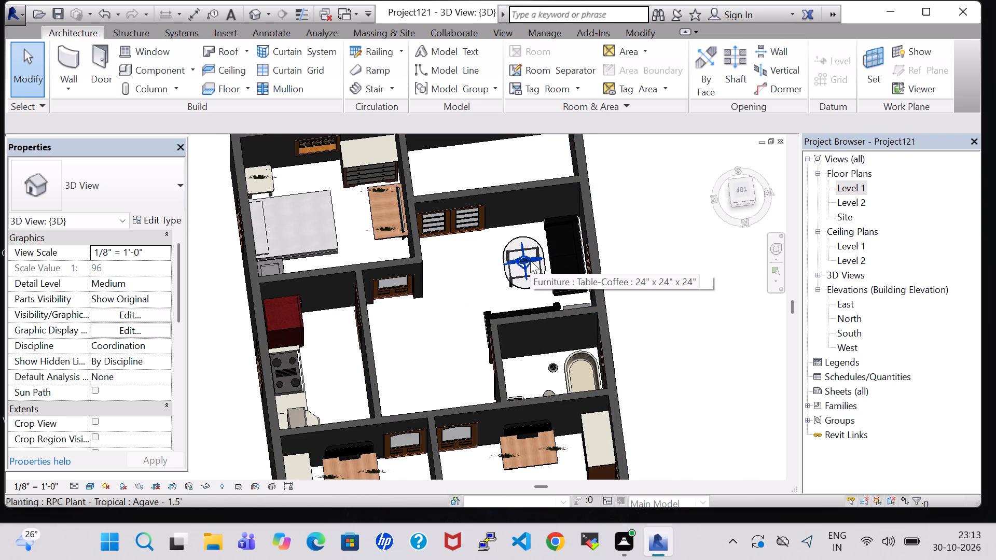
{"action": "middle_click_drag", "start_coordinate": [504, 257], "coordinate": [448, 212], "text": "shift"}
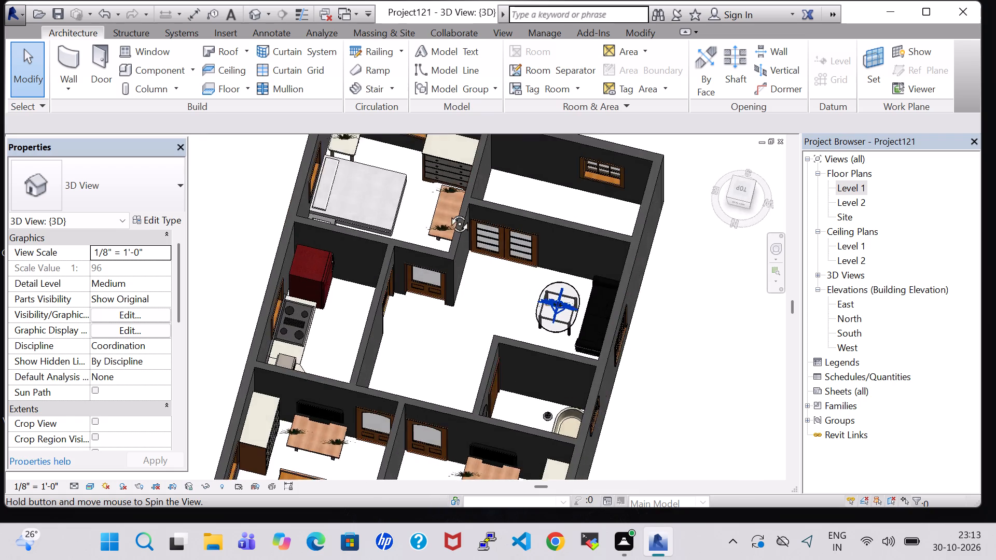
{"action": "middle_click_drag", "start_coordinate": [448, 212], "coordinate": [475, 223], "text": "shift"}
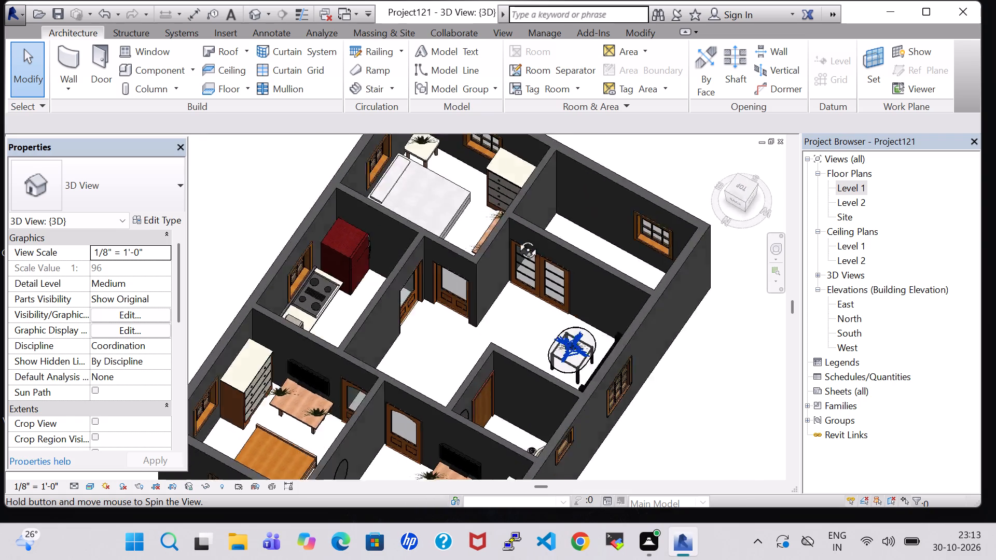
{"action": "middle_click_drag", "start_coordinate": [520, 239], "coordinate": [537, 244], "text": "shift"}
{"action": "middle_click_drag", "start_coordinate": [464, 298], "coordinate": [463, 393], "text": "shift"}
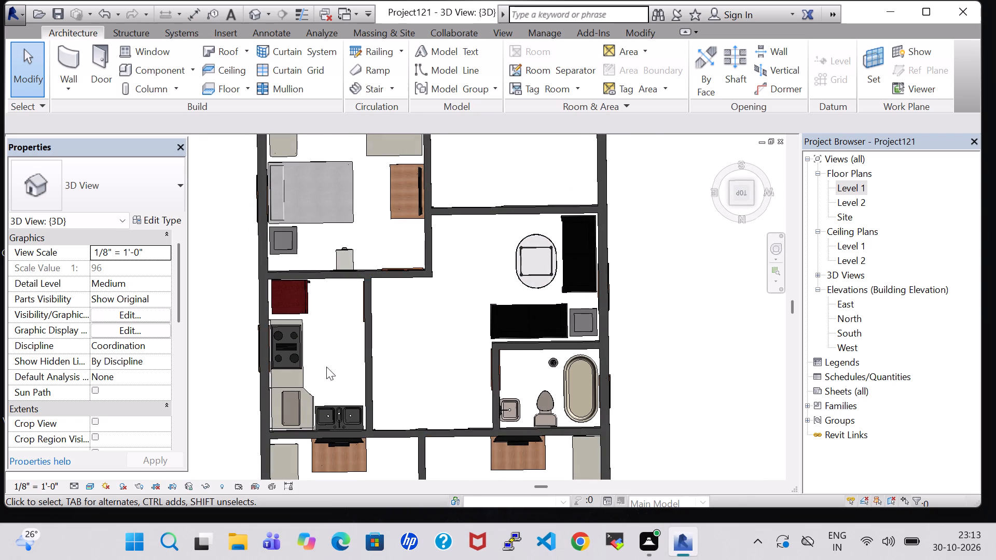
{"action": "middle_click_drag", "start_coordinate": [422, 332], "coordinate": [383, 299], "text": "shift"}
{"action": "scroll", "coordinate": [383, 294], "scroll_direction": "up", "scroll_amount": 1}
{"action": "middle_click_drag", "start_coordinate": [410, 373], "coordinate": [464, 312]}
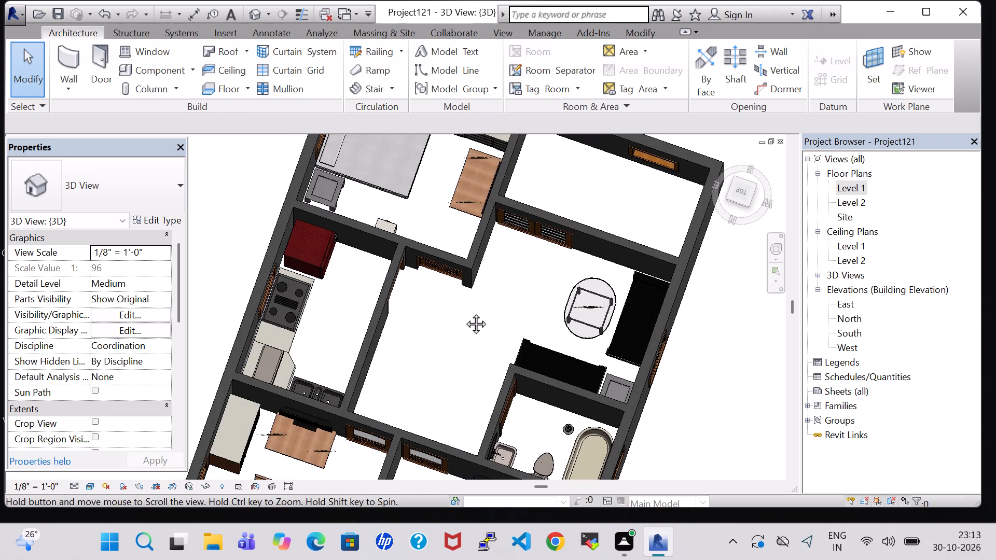
{"action": "middle_click_drag", "start_coordinate": [464, 312], "coordinate": [483, 286]}
{"action": "scroll", "coordinate": [562, 283], "scroll_direction": "down", "scroll_amount": 1}
On the Level 1 plan, nudge the living room's oval dining table and the agave plant on it slightly north.
{"action": "double_click", "coordinate": [838, 185]}
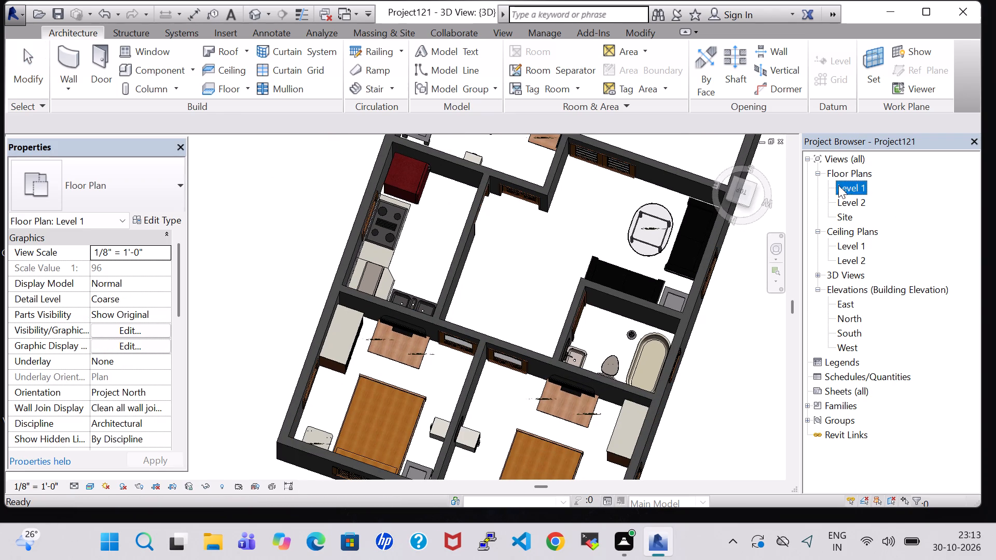
{"action": "scroll", "coordinate": [625, 309], "scroll_direction": "down", "scroll_amount": 2}
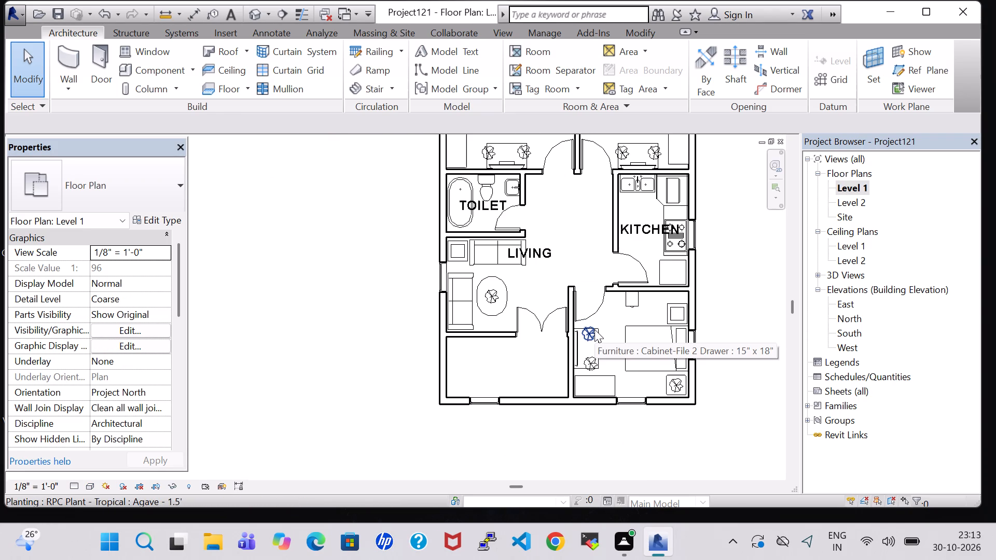
{"action": "left_click", "coordinate": [491, 294]}
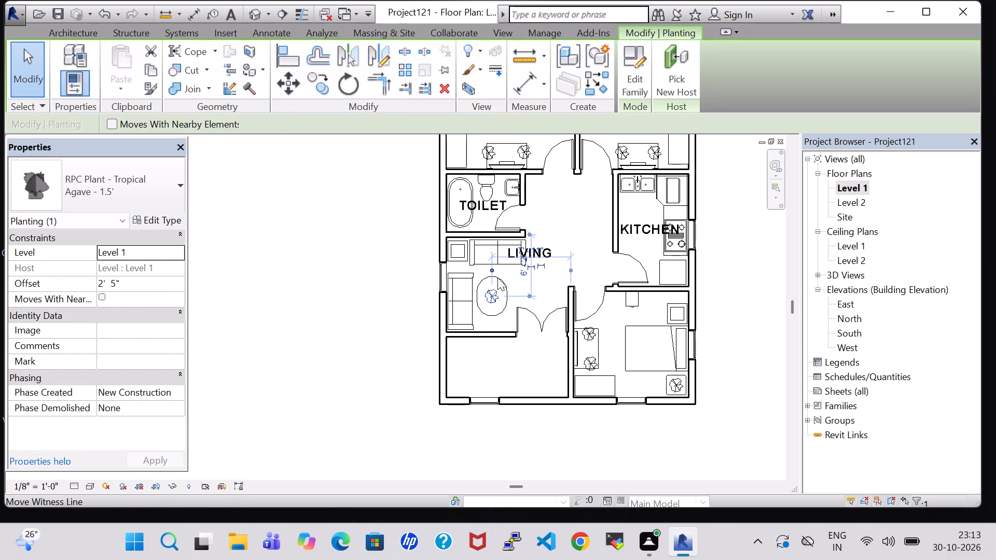
{"action": "left_click", "coordinate": [576, 212]}
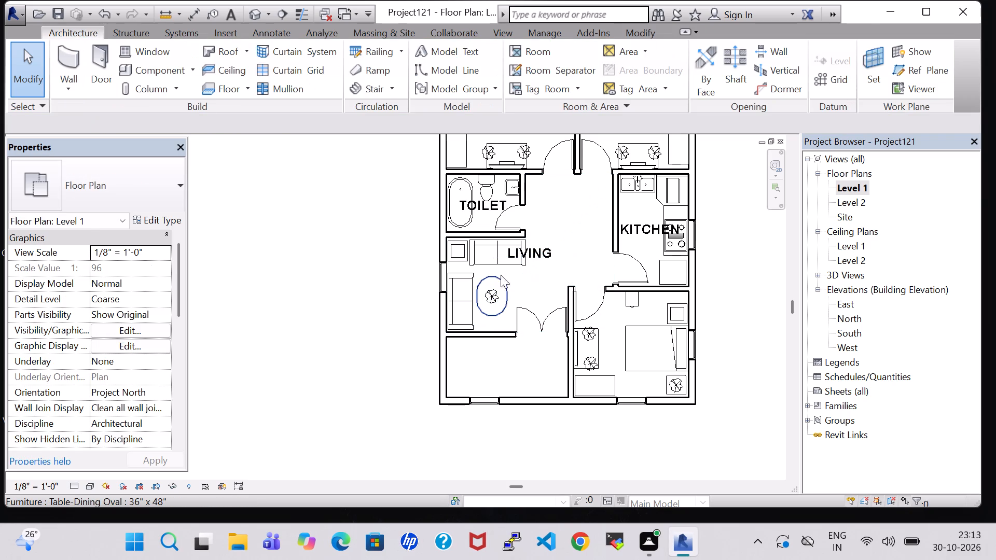
{"action": "left_click", "coordinate": [488, 277]}
{"action": "key", "text": "Up"}
{"action": "key", "text": "Up"}
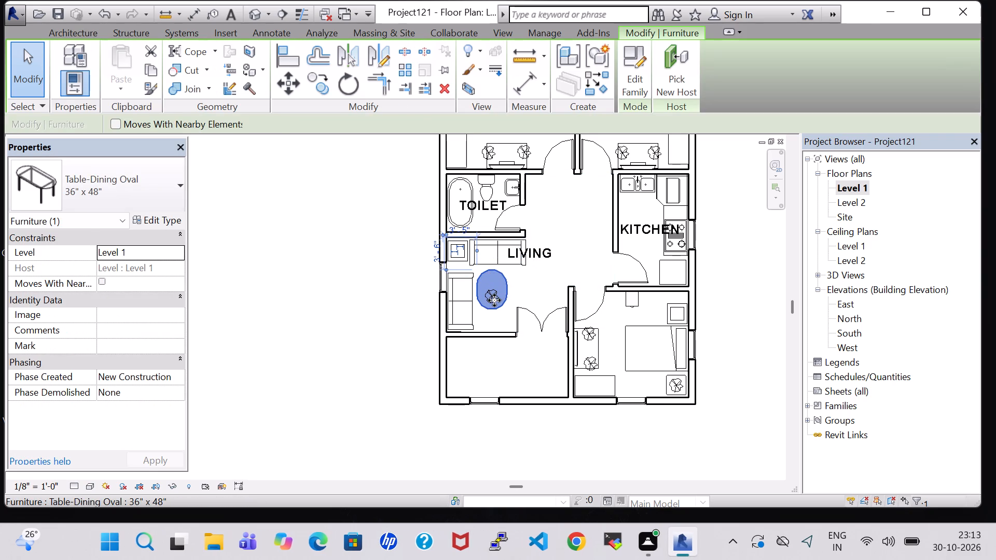
{"action": "left_click", "coordinate": [494, 300]}
{"action": "left_click", "coordinate": [525, 294]}
{"action": "left_click", "coordinate": [495, 297]}
{"action": "key", "text": "Up"}
{"action": "key", "text": "Up"}
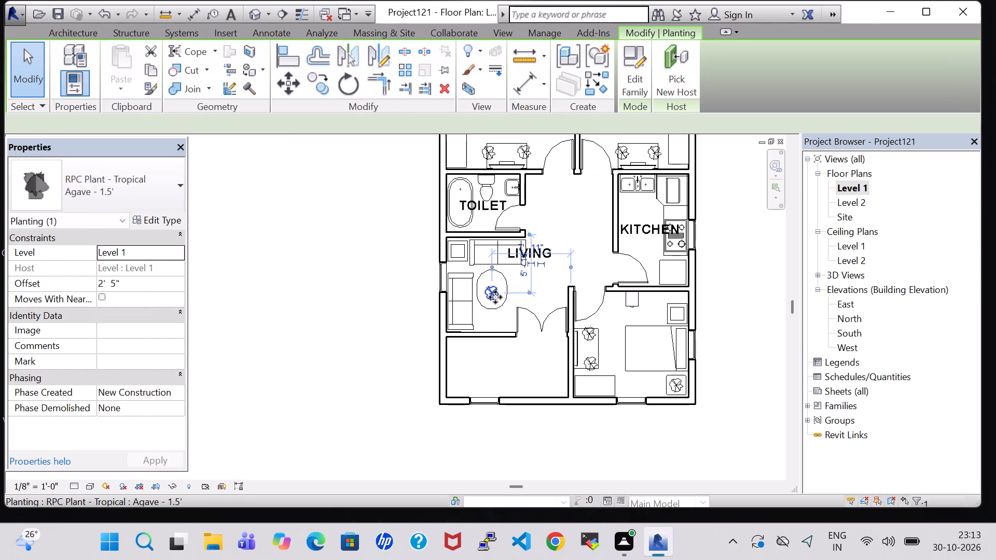
Nudge the agave plant on the living room's oval table slightly north.
{"action": "key", "text": "Up"}
{"action": "left_click", "coordinate": [583, 218]}
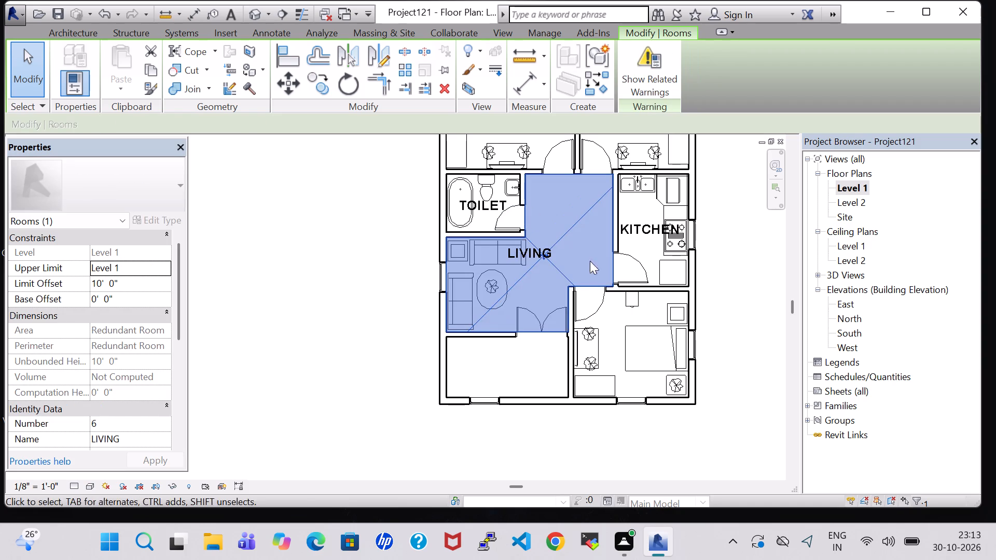
{"action": "left_click", "coordinate": [530, 369]}
Set the offset of the southeast bedroom's 42" flat-screen TV to 3' 5".
{"action": "left_click", "coordinate": [576, 351]}
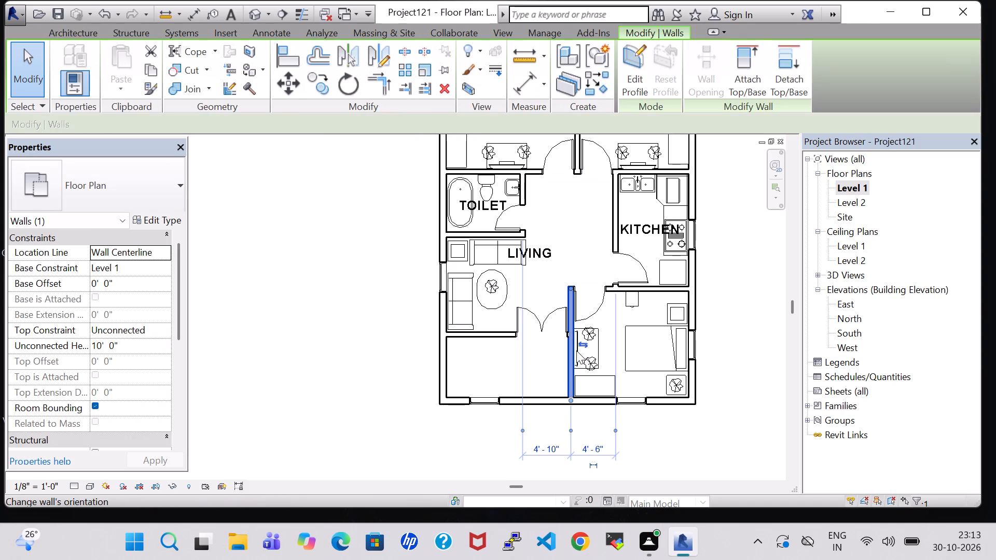
{"action": "left_click", "coordinate": [495, 372]}
{"action": "scroll", "coordinate": [573, 355], "scroll_direction": "up", "scroll_amount": 2}
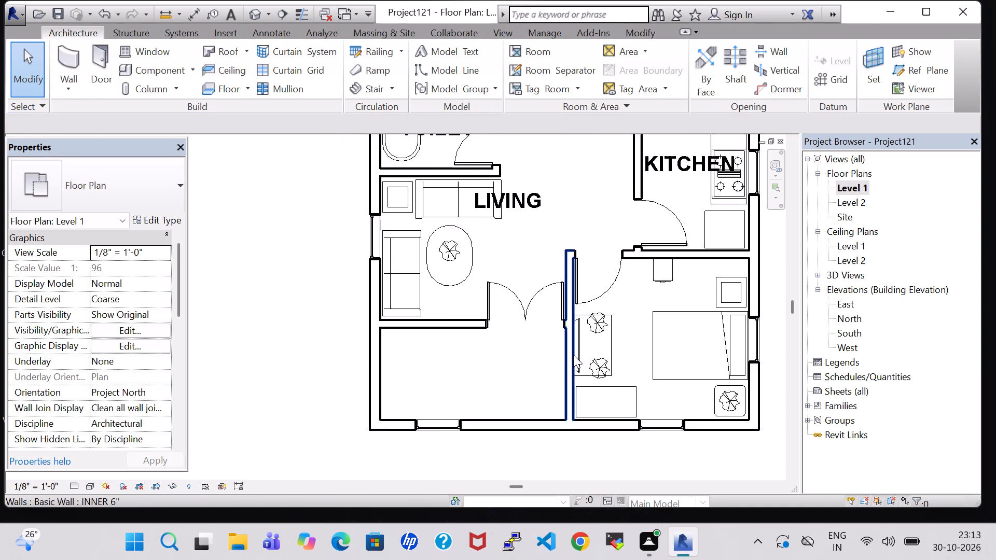
{"action": "scroll", "coordinate": [573, 355], "scroll_direction": "up", "scroll_amount": 2}
{"action": "left_click", "coordinate": [580, 345]}
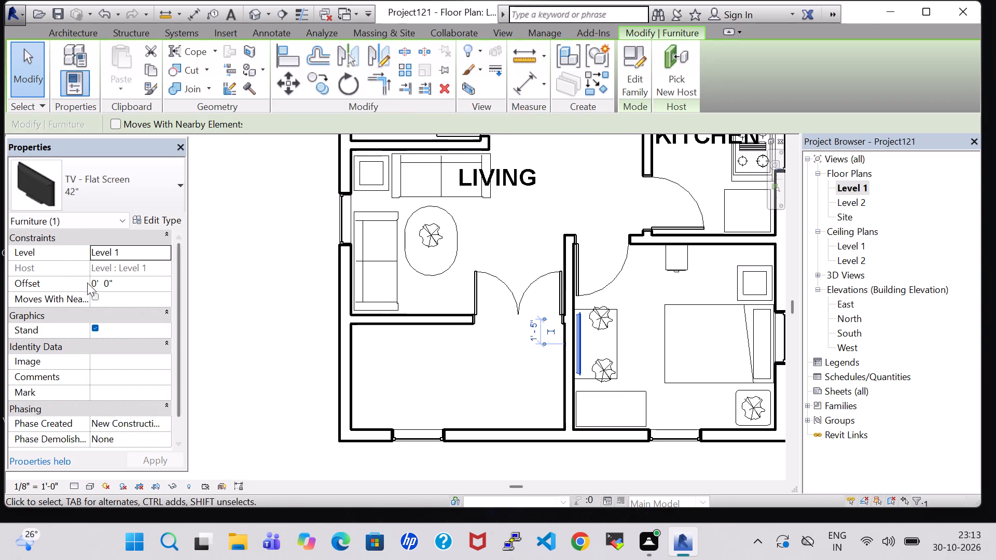
{"action": "double_click", "coordinate": [97, 285]}
{"action": "key", "text": "BackSpace"}
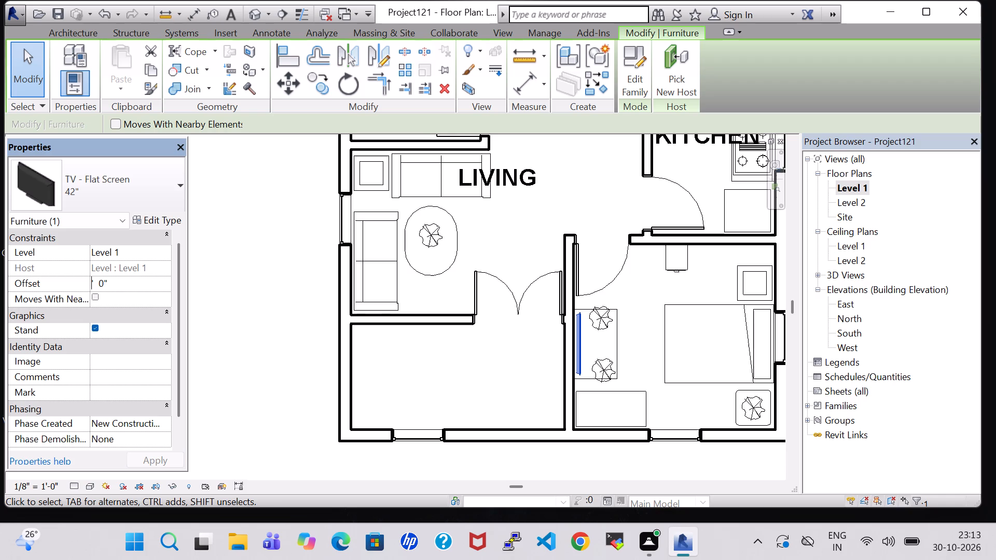
{"action": "key", "text": "3"}
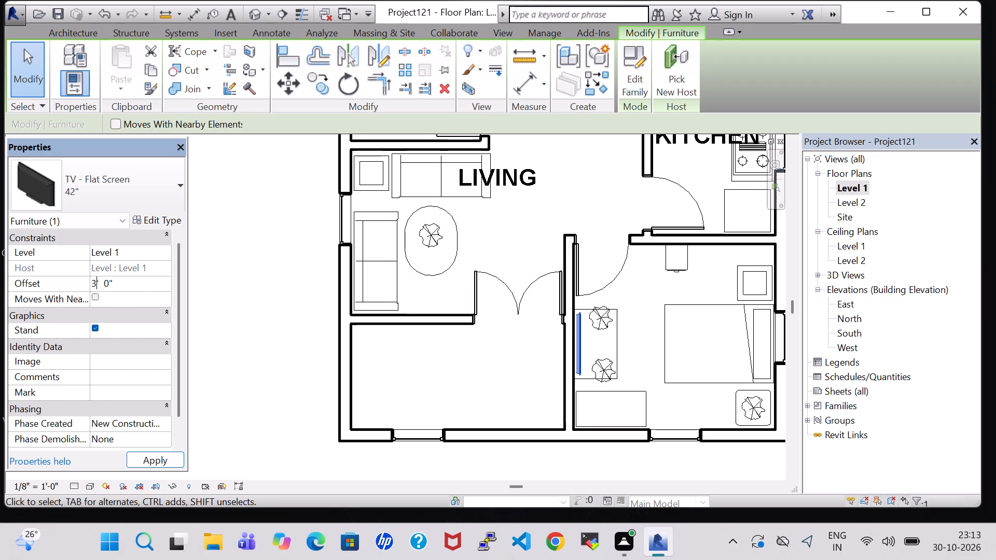
{"action": "left_click", "coordinate": [110, 286]}
{"action": "key", "text": "BackSpace"}
{"action": "key", "text": "5"}
{"action": "left_click", "coordinate": [148, 454]}
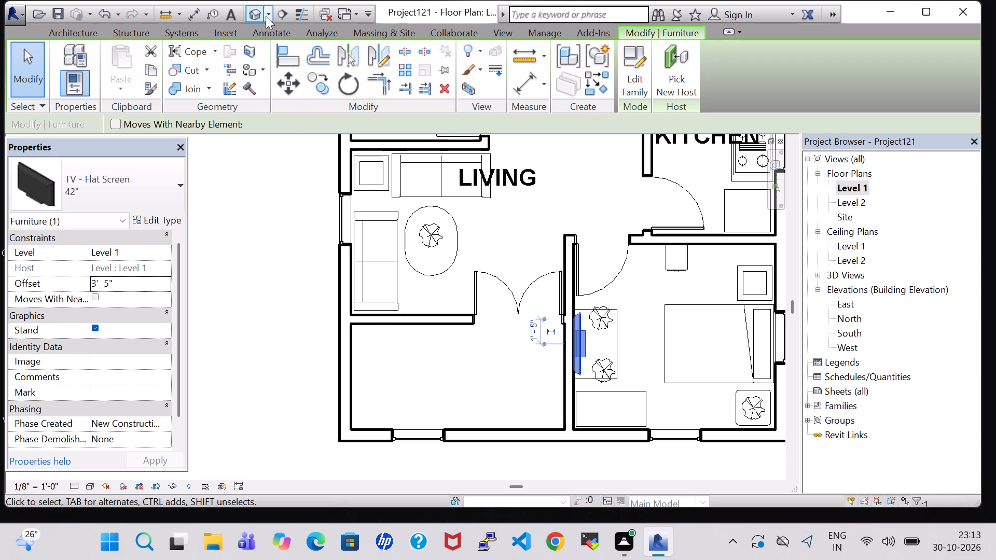
Examine the southeast bedroom's TV and the other furnished rooms in the 3D view from several angles.
{"action": "left_click", "coordinate": [250, 9]}
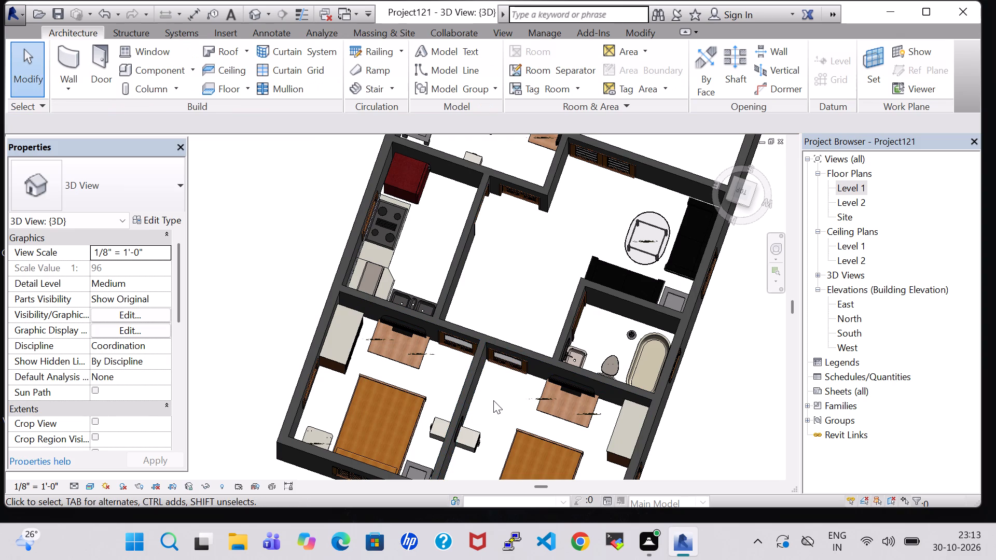
{"action": "middle_click_drag", "start_coordinate": [493, 400], "coordinate": [500, 300], "text": "shift"}
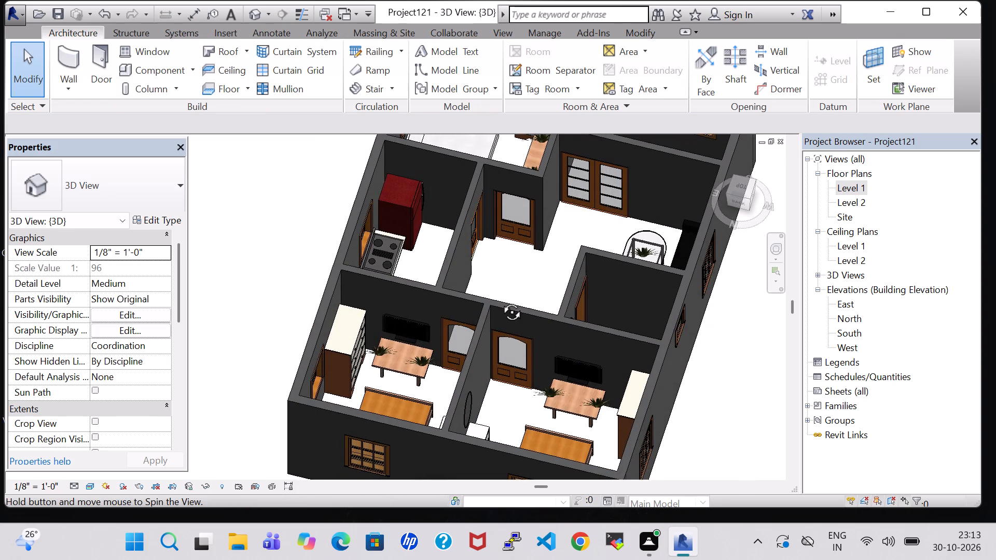
{"action": "middle_click_drag", "start_coordinate": [500, 300], "coordinate": [478, 365], "text": "shift"}
{"action": "middle_click_drag", "start_coordinate": [573, 278], "coordinate": [528, 428]}
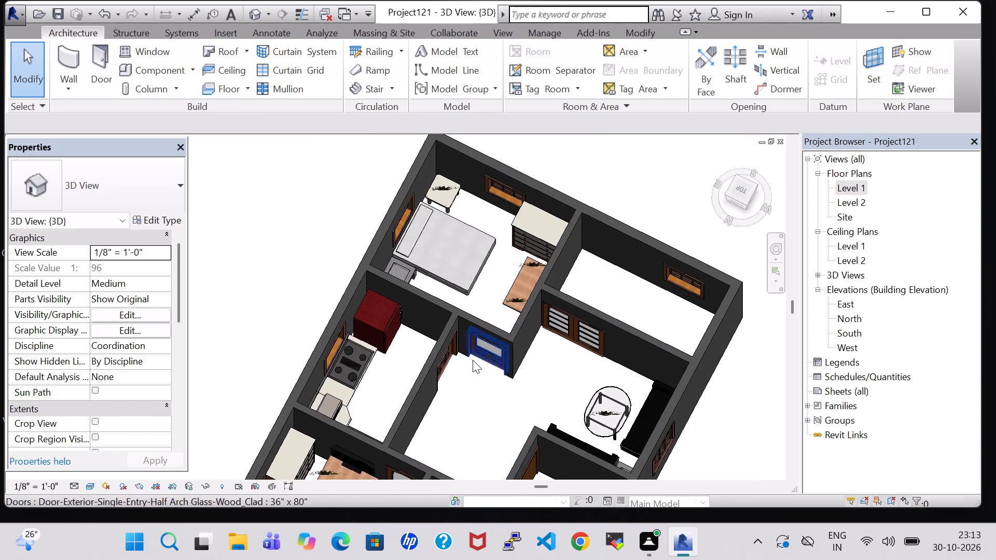
{"action": "middle_click_drag", "start_coordinate": [473, 360], "coordinate": [557, 273], "text": "shift"}
{"action": "middle_click_drag", "start_coordinate": [427, 293], "coordinate": [528, 317], "text": "shift"}
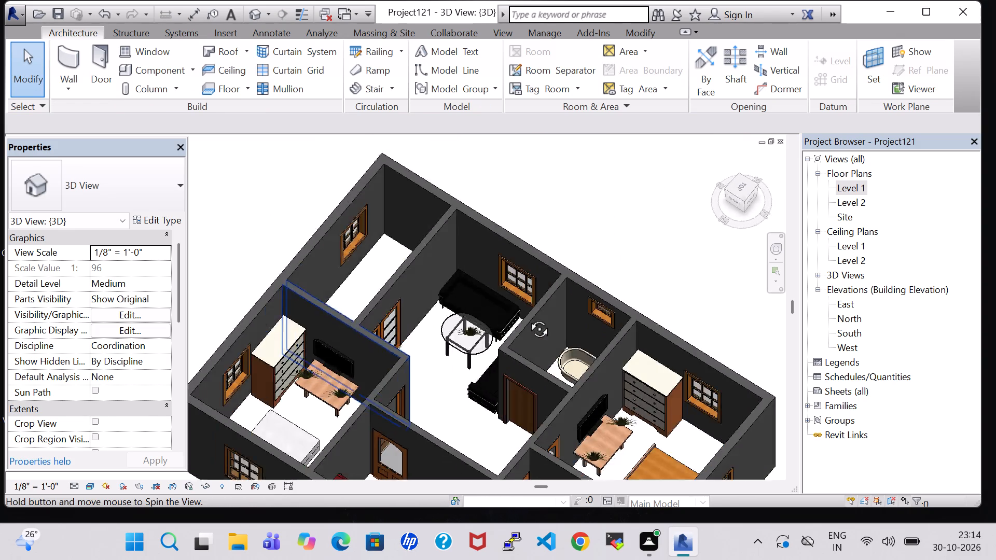
{"action": "middle_click_drag", "start_coordinate": [528, 317], "coordinate": [530, 317], "text": "shift"}
On the Level 1 plan, place a matching 42" flat-screen TV against the living room's south wall, facing north, between the west sofa and double door.
{"action": "left_click", "coordinate": [323, 401]}
{"action": "right_click", "coordinate": [323, 401]}
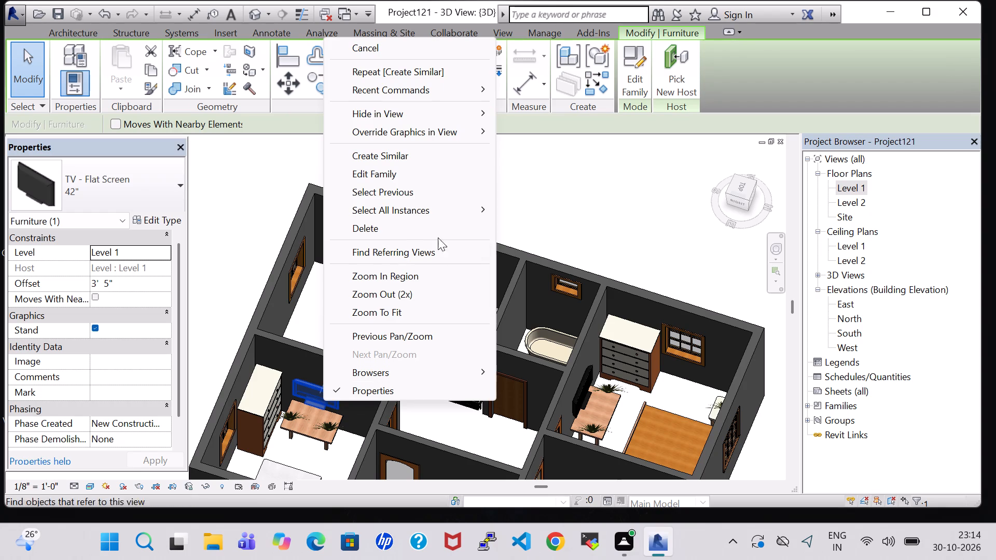
{"action": "double_click", "coordinate": [854, 188]}
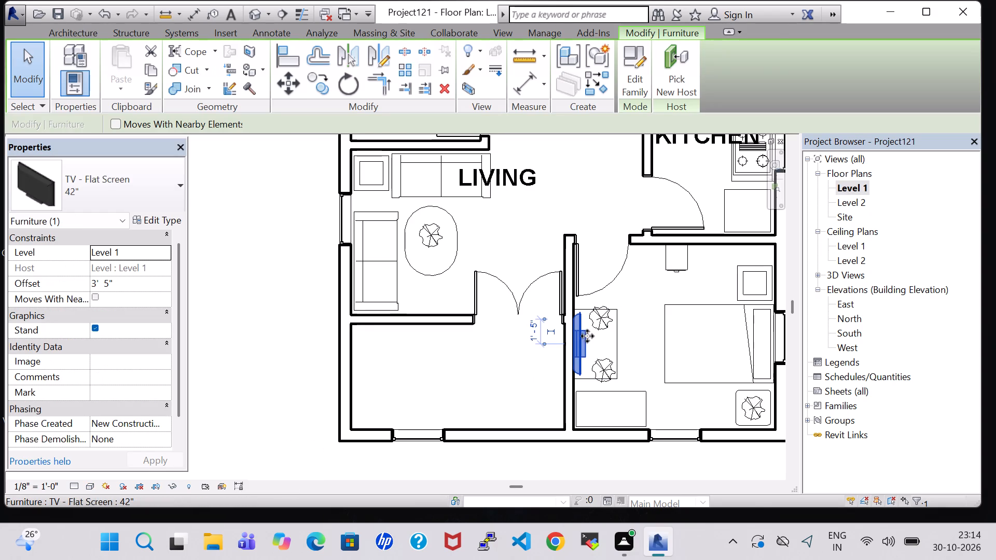
{"action": "right_click", "coordinate": [583, 341]}
{"action": "left_click", "coordinate": [628, 276]}
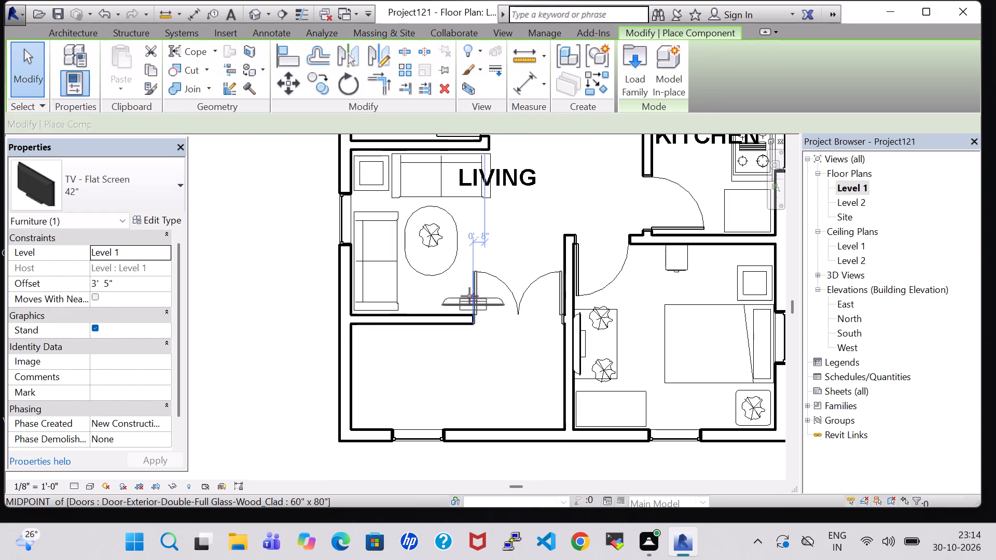
{"action": "key", "text": "space"}
{"action": "key", "text": "space"}
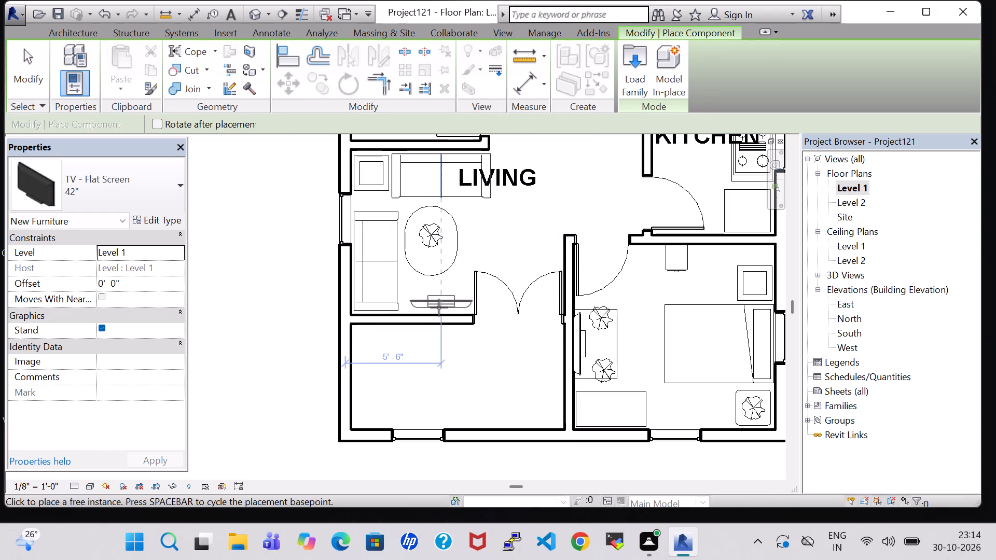
{"action": "scroll", "coordinate": [435, 313], "scroll_direction": "up", "scroll_amount": 8}
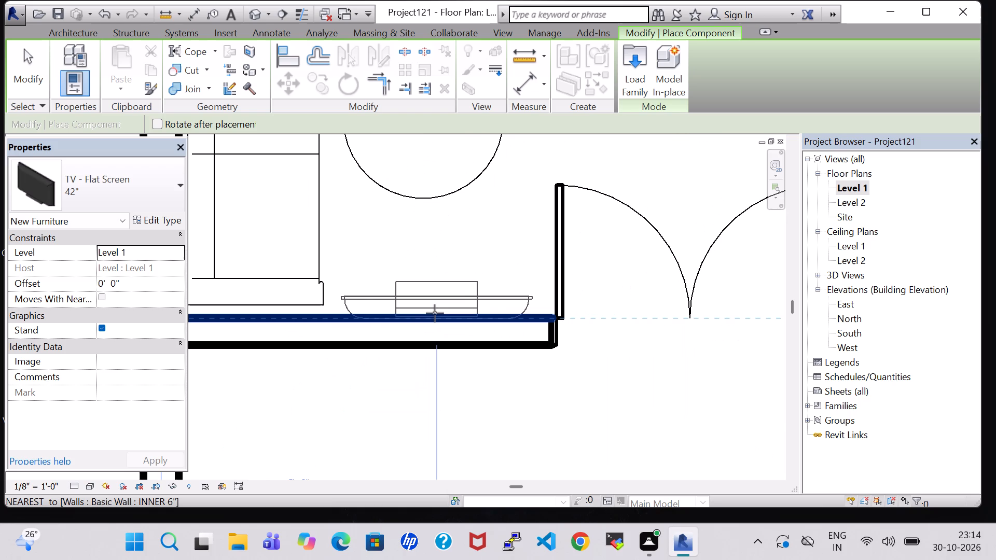
{"action": "left_click", "coordinate": [437, 313]}
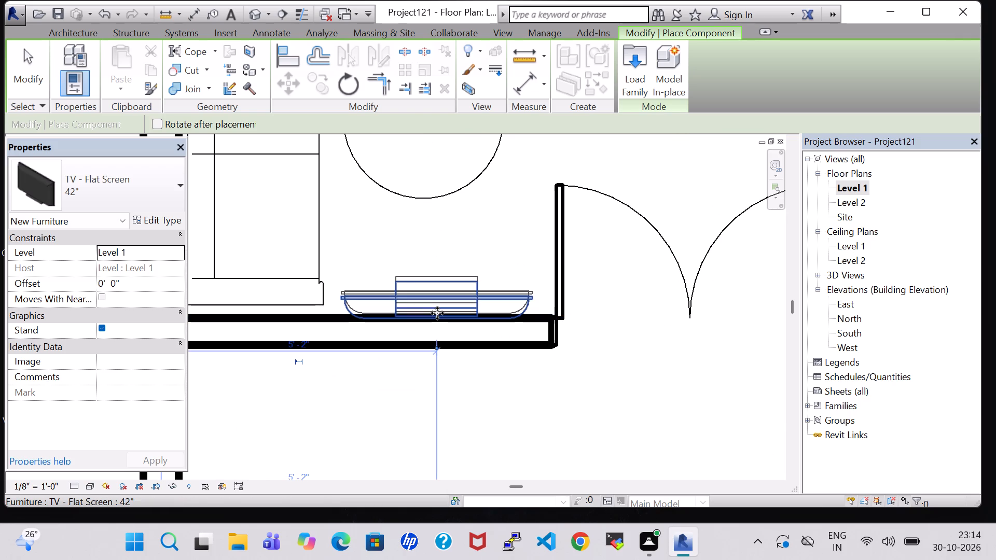
{"action": "key", "text": "Escape"}
{"action": "key", "text": "Escape"}
Nudge the living room TV slightly north and east, clear of the south wall.
{"action": "left_click", "coordinate": [436, 300]}
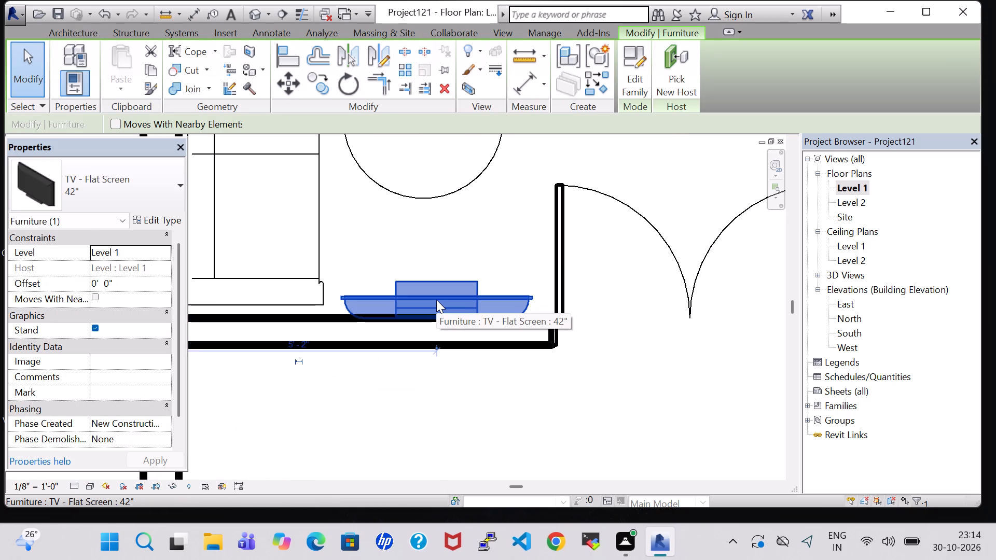
{"action": "key", "text": "Up"}
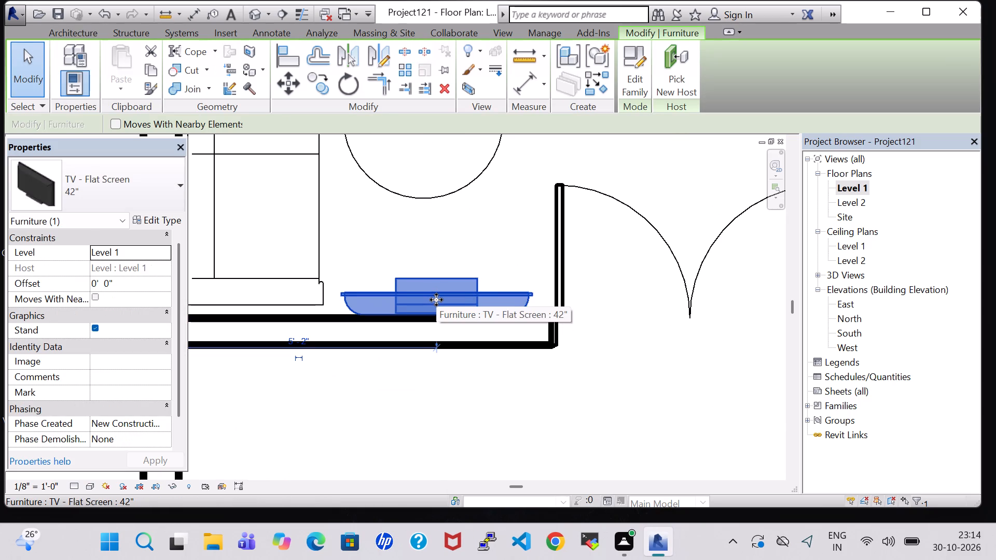
{"action": "key", "text": "Right"}
{"action": "left_click", "coordinate": [492, 216]}
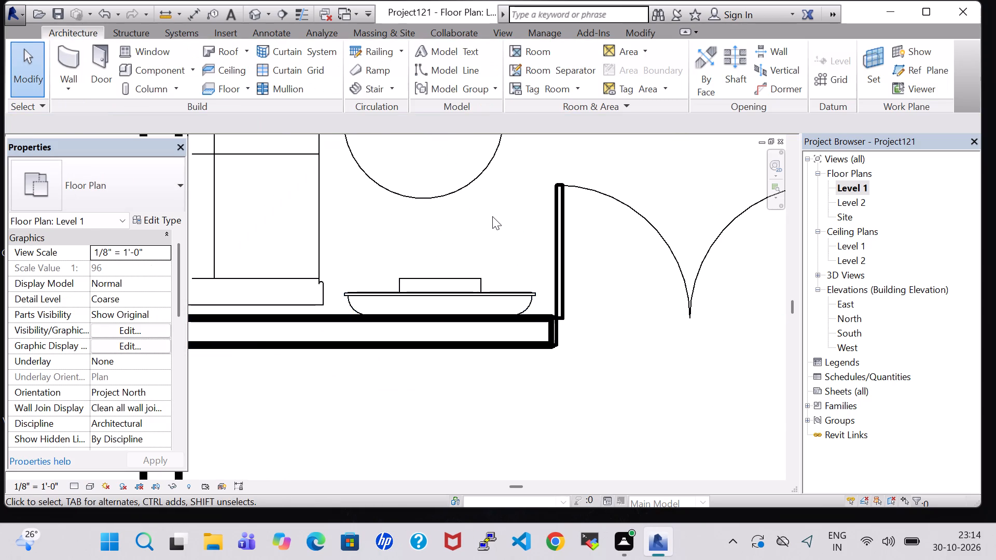
Nudge the sofa along the living room's west wall slightly north.
{"action": "scroll", "coordinate": [492, 216], "scroll_direction": "down", "scroll_amount": 7}
{"action": "middle_click_drag", "start_coordinate": [492, 216], "coordinate": [511, 330]}
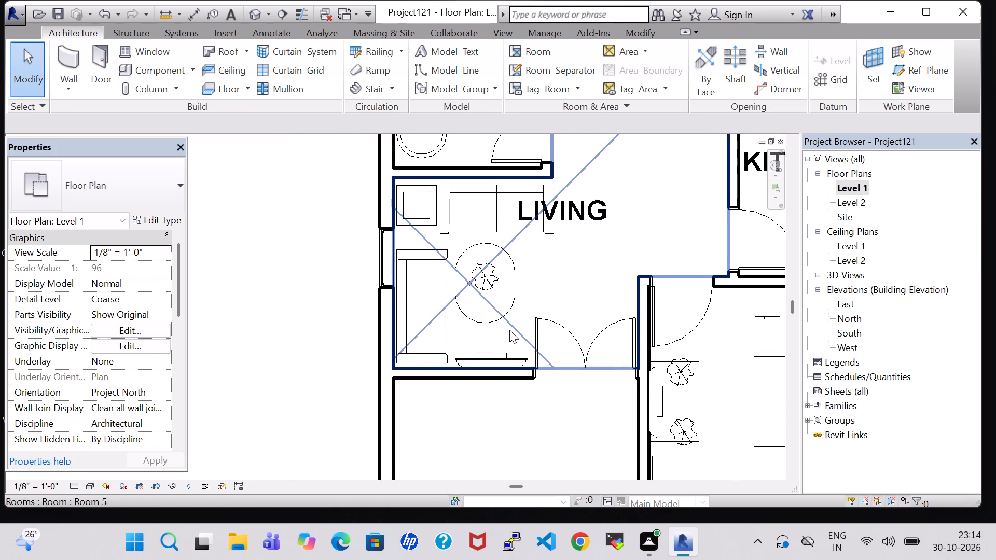
{"action": "left_click", "coordinate": [421, 261]}
{"action": "key", "text": "Up"}
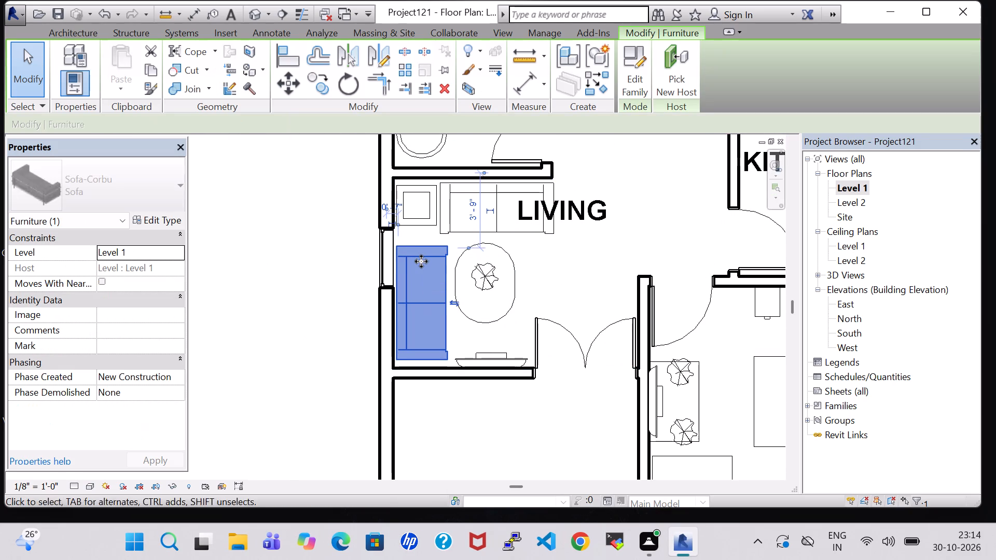
{"action": "key", "text": "Up"}
{"action": "key", "text": "Down"}
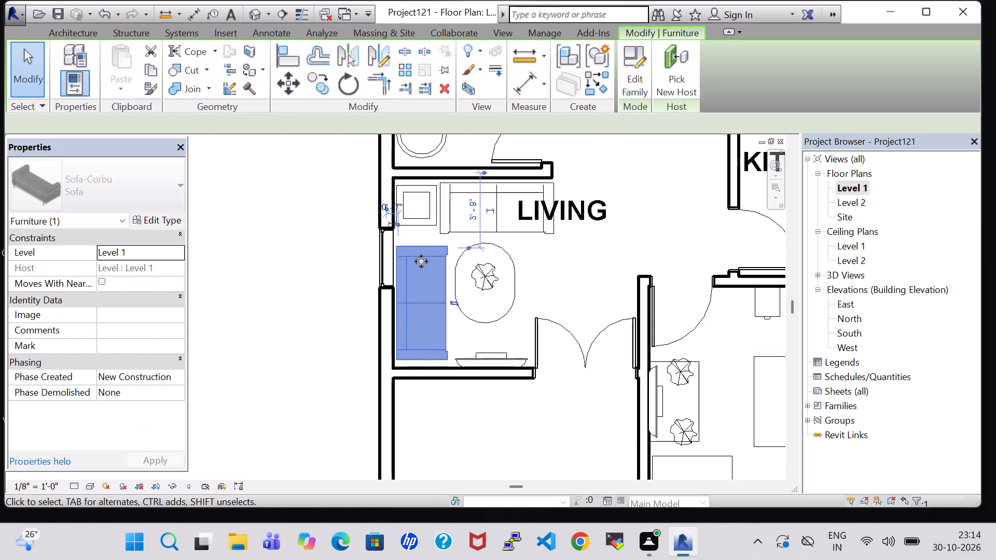
{"action": "left_click", "coordinate": [660, 184]}
Set the living room TV's offset to 3' 3".
{"action": "scroll", "coordinate": [652, 204], "scroll_direction": "down", "scroll_amount": 1}
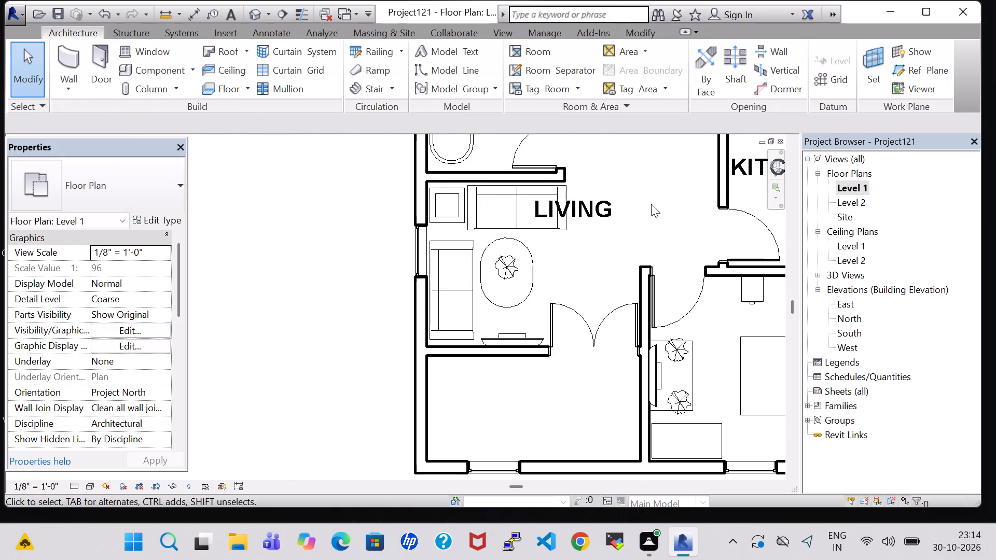
{"action": "scroll", "coordinate": [651, 204], "scroll_direction": "down", "scroll_amount": 2}
{"action": "left_click", "coordinate": [537, 304]}
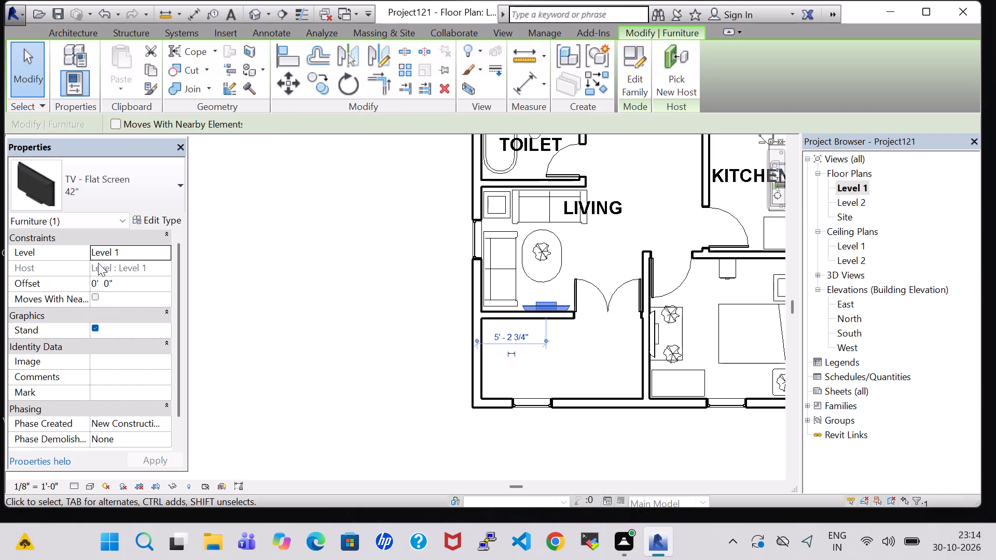
{"action": "double_click", "coordinate": [96, 281]}
{"action": "key", "text": "BackSpace"}
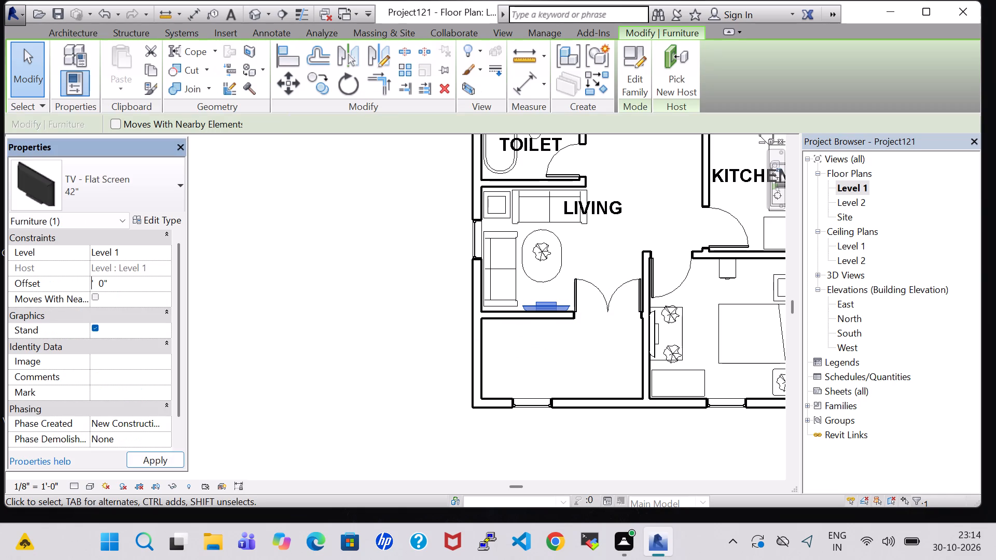
{"action": "key", "text": "3"}
{"action": "left_click", "coordinate": [108, 287]}
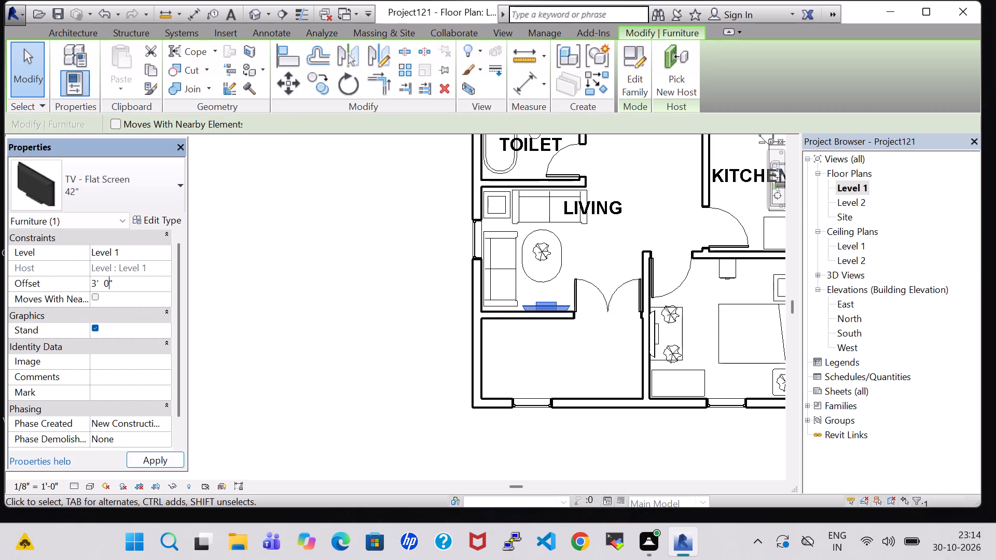
{"action": "key", "text": "BackSpace"}
{"action": "key", "text": "3"}
{"action": "left_click", "coordinate": [153, 459]}
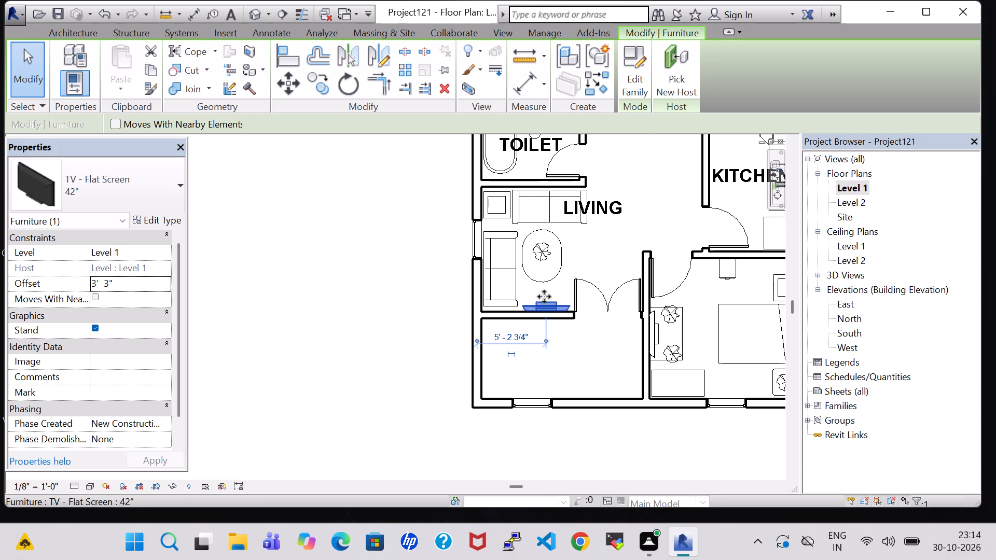
{"action": "left_click", "coordinate": [652, 173]}
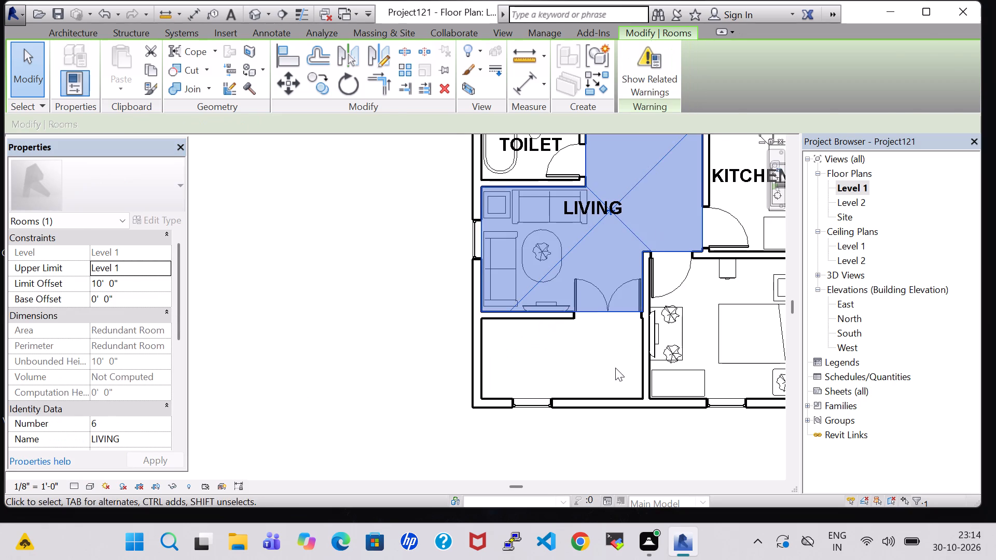
{"action": "left_click", "coordinate": [615, 368]}
In the 3D view, change the living room Sofa-Corbu's cushion material to Oak Flooring.
{"action": "scroll", "coordinate": [615, 368], "scroll_direction": "down", "scroll_amount": 2}
{"action": "middle_click_drag", "start_coordinate": [615, 368], "coordinate": [558, 364]}
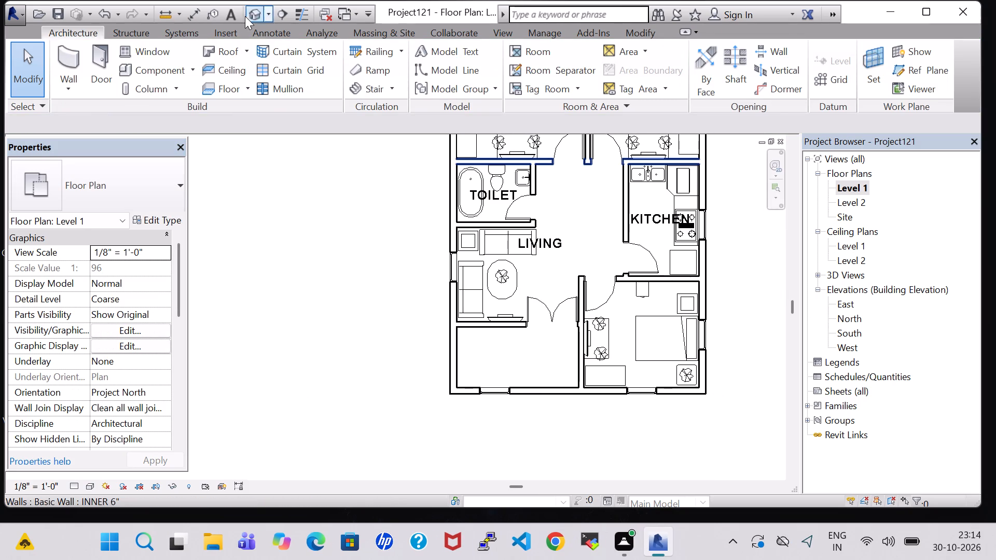
{"action": "left_click", "coordinate": [251, 16]}
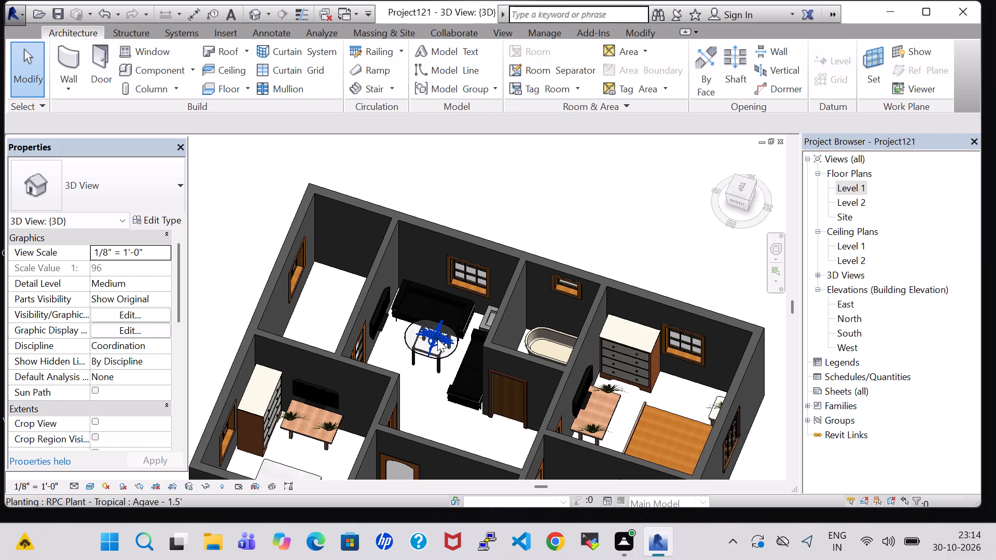
{"action": "left_click", "coordinate": [446, 295]}
{"action": "left_click", "coordinate": [438, 404]}
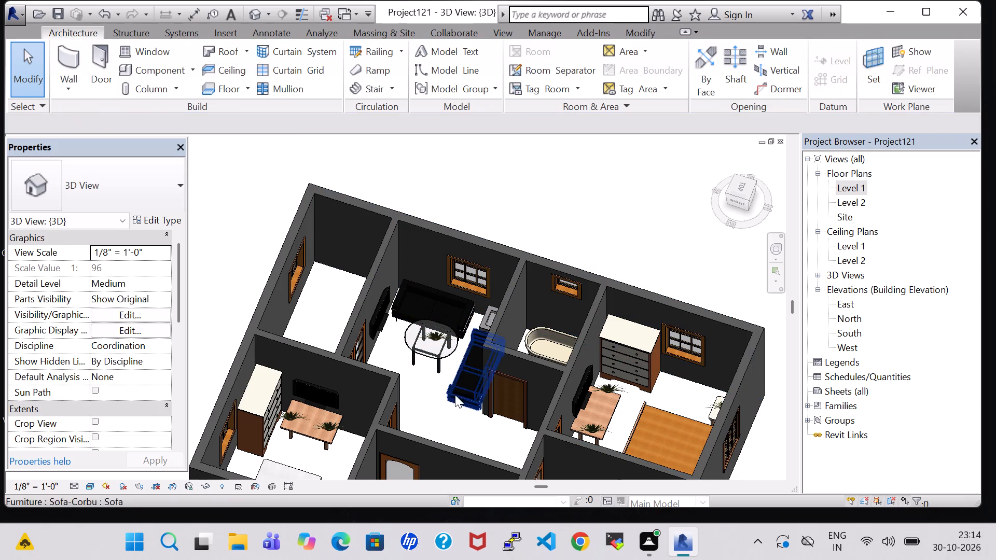
{"action": "left_click", "coordinate": [455, 395]}
{"action": "left_click", "coordinate": [444, 393]}
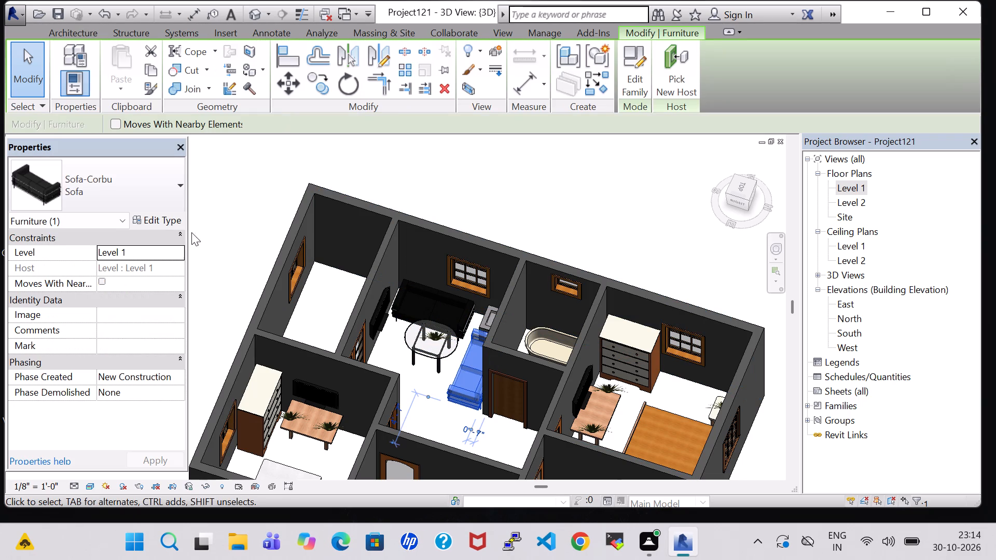
{"action": "left_click", "coordinate": [158, 221]}
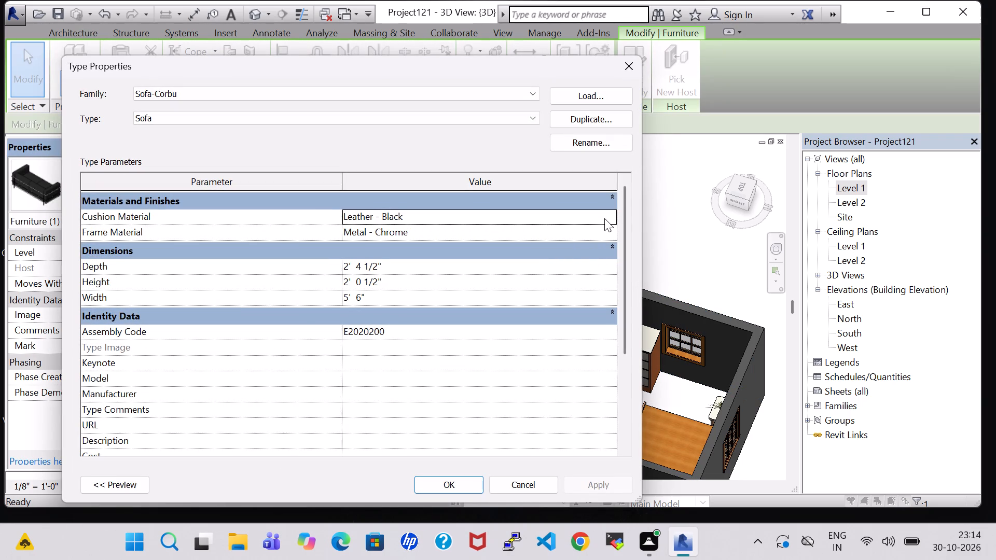
{"action": "left_click", "coordinate": [612, 213]}
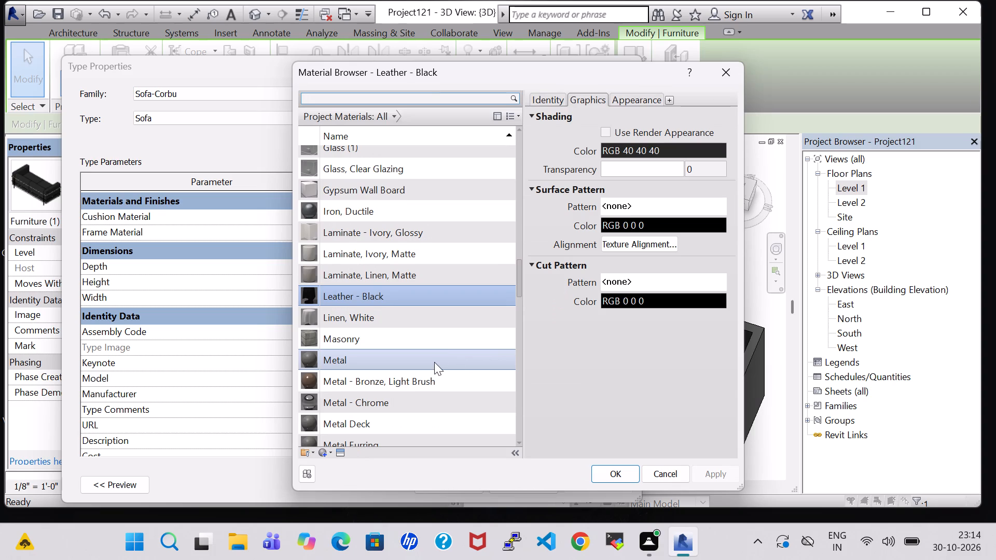
{"action": "scroll", "coordinate": [434, 362], "scroll_direction": "down", "scroll_amount": 2}
{"action": "left_click", "coordinate": [392, 381]}
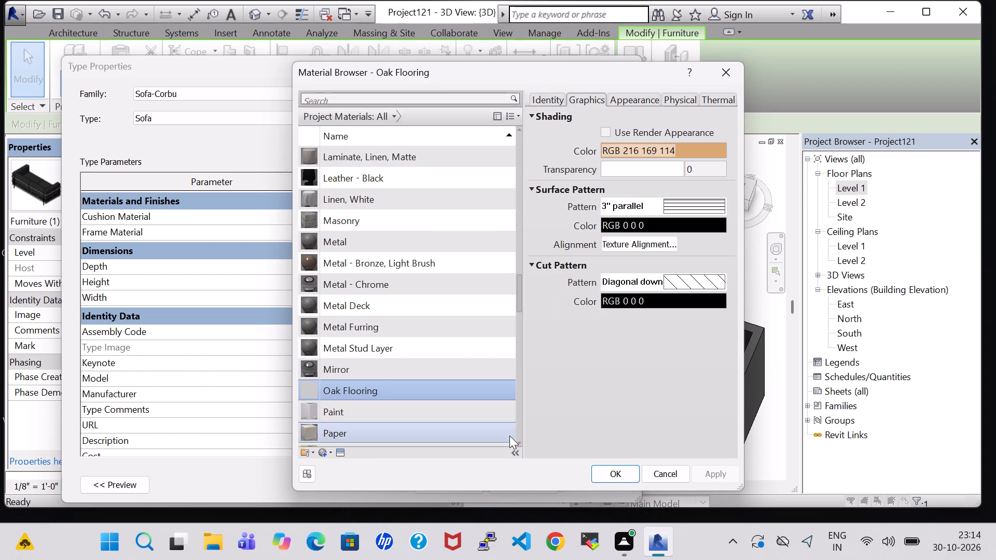
{"action": "left_click", "coordinate": [615, 472]}
{"action": "left_click", "coordinate": [458, 484]}
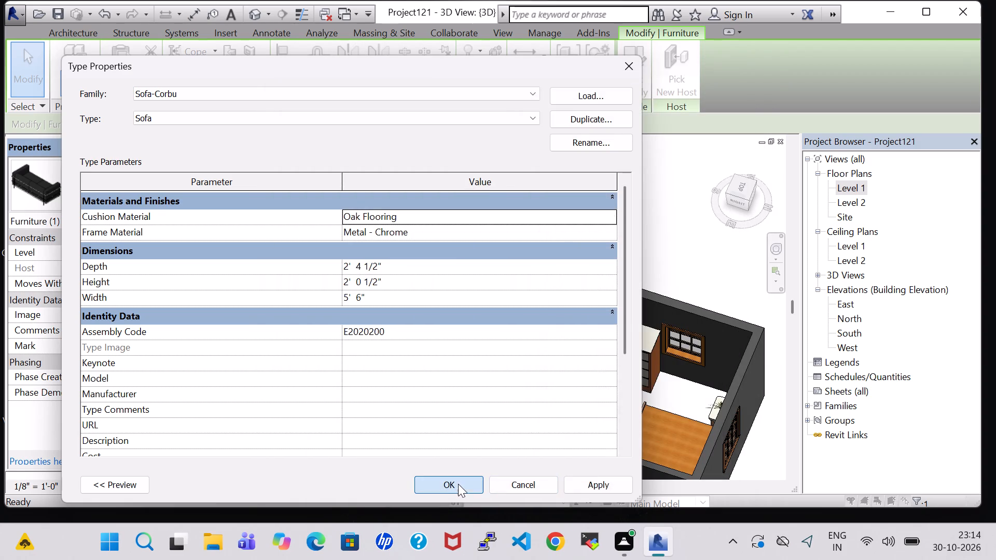
{"action": "double_click", "coordinate": [418, 374]}
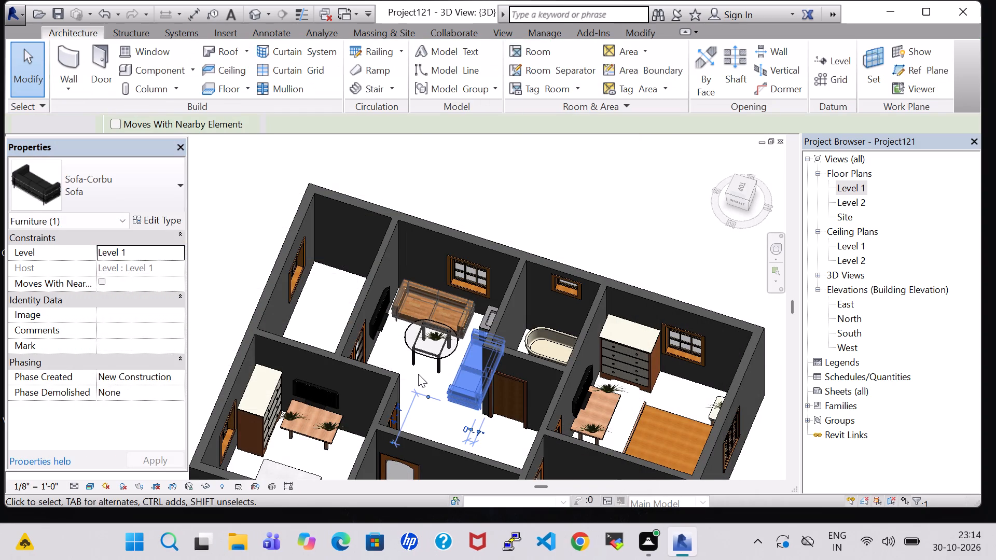
On the Level 1 plan, place an 18-riser U-shaped winder stair up to Level 2 in the unlabelled southwest room, with its open ends facing east.
{"action": "middle_click_drag", "start_coordinate": [510, 196], "coordinate": [510, 318], "text": "shift"}
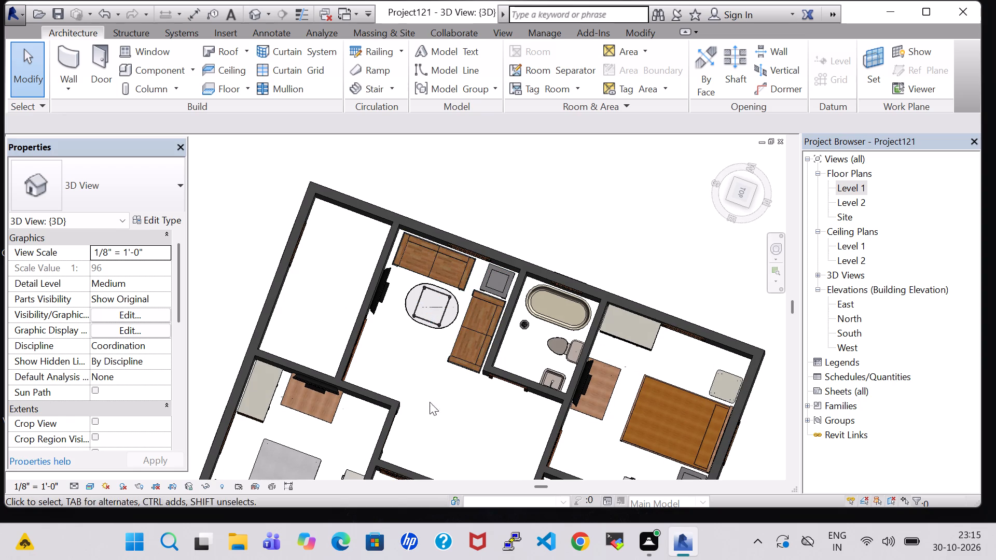
{"action": "middle_click_drag", "start_coordinate": [430, 402], "coordinate": [364, 250], "text": "shift"}
{"action": "middle_click_drag", "start_coordinate": [515, 292], "coordinate": [404, 311], "text": "shift"}
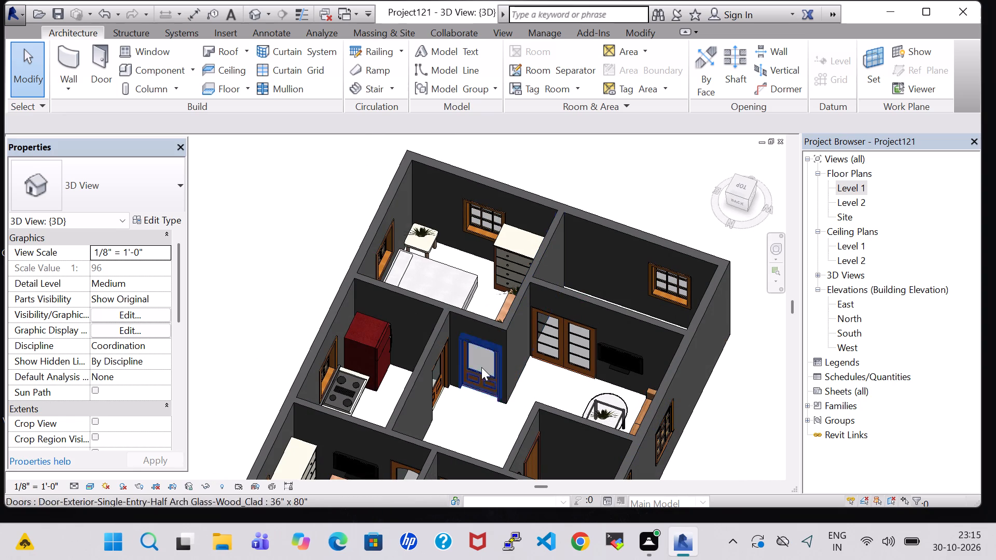
{"action": "double_click", "coordinate": [849, 189]}
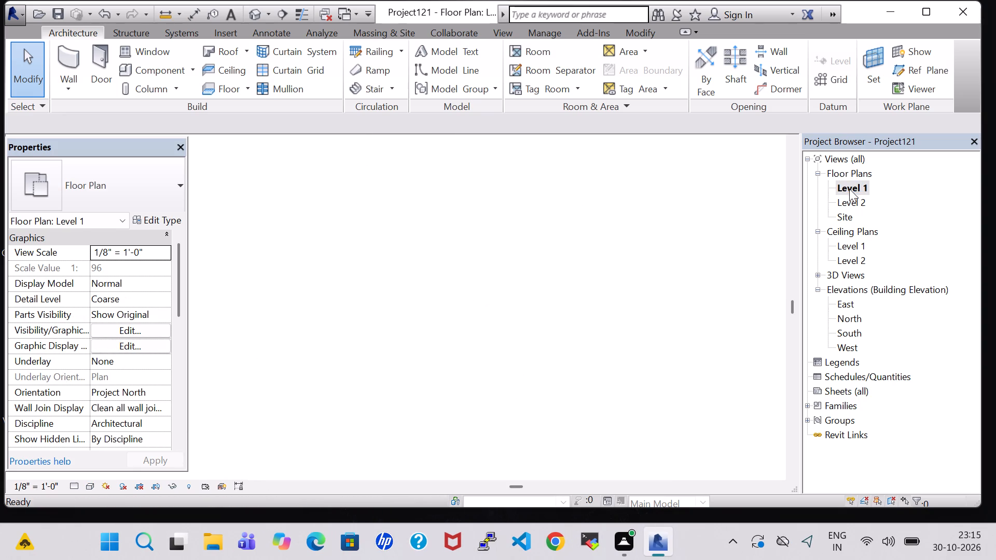
{"action": "scroll", "coordinate": [486, 332], "scroll_direction": "down", "scroll_amount": 2}
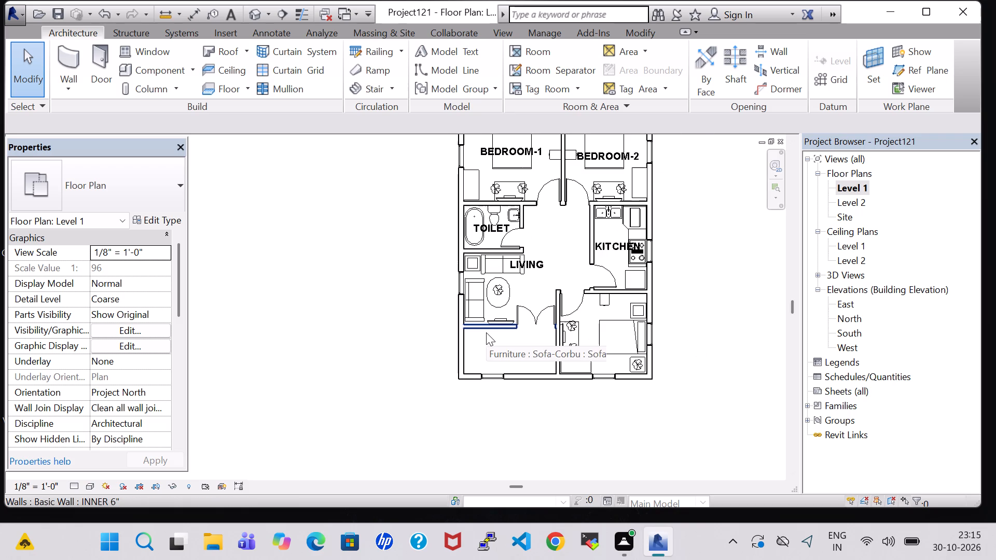
{"action": "scroll", "coordinate": [486, 332], "scroll_direction": "down", "scroll_amount": 1}
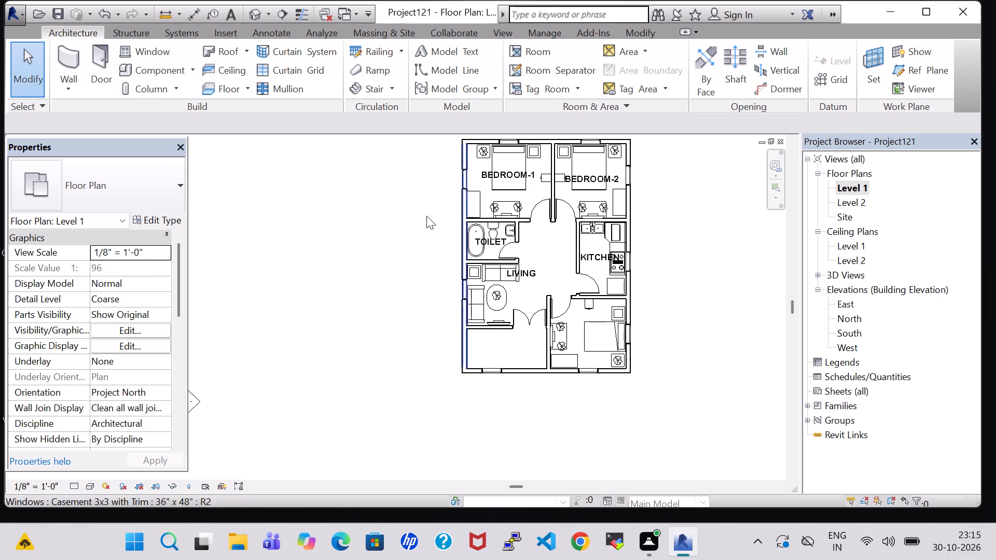
{"action": "left_click", "coordinate": [372, 81]}
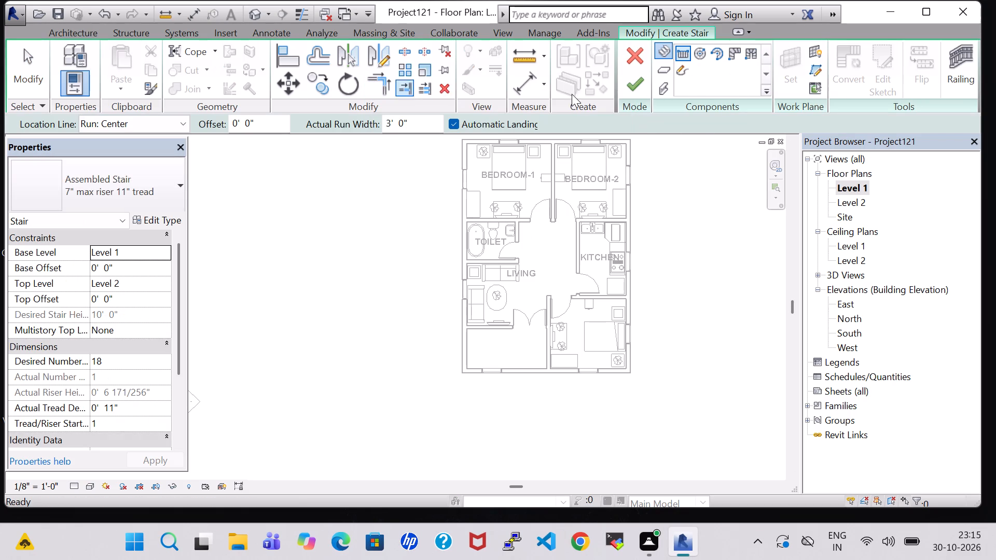
{"action": "left_click", "coordinate": [749, 52]}
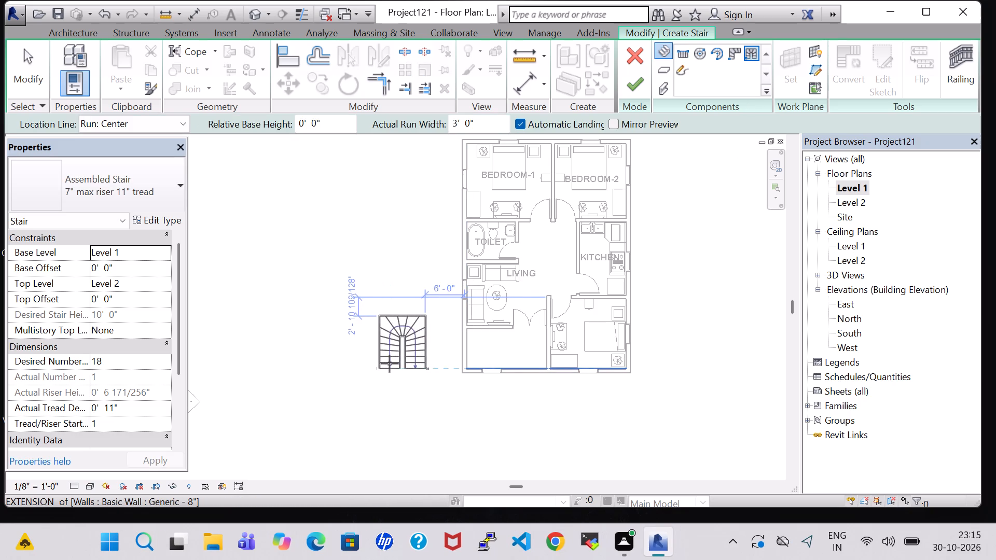
{"action": "key", "text": "space"}
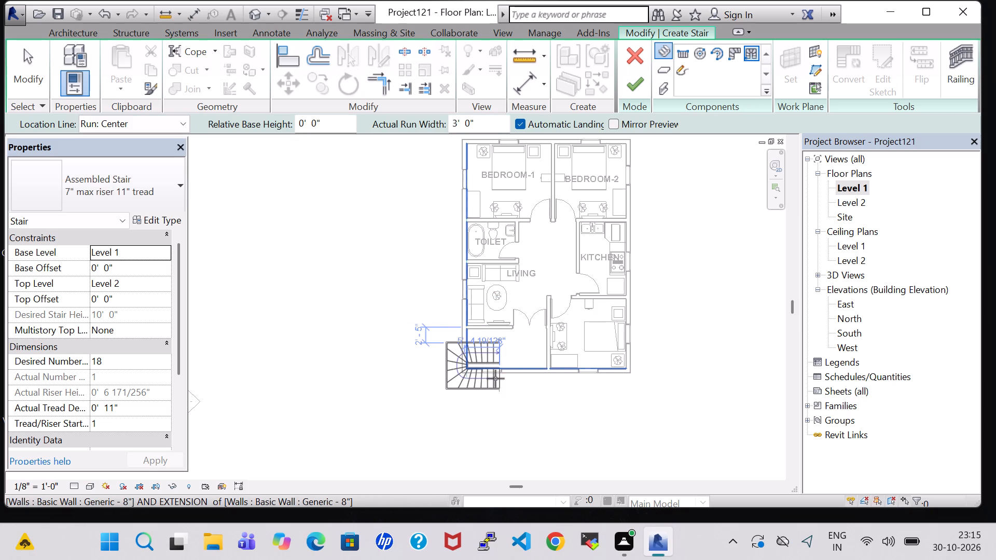
{"action": "scroll", "coordinate": [522, 388], "scroll_direction": "up", "scroll_amount": 12}
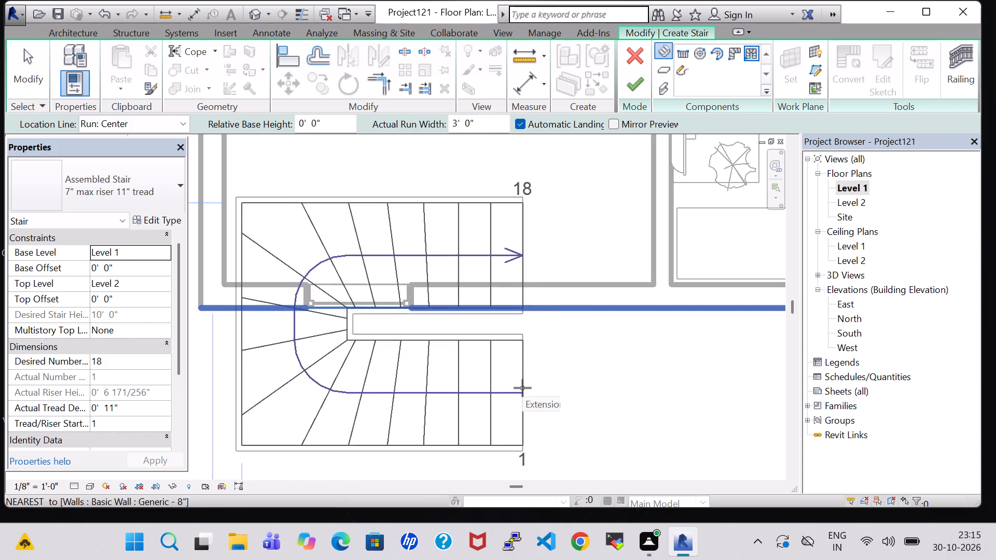
{"action": "middle_click_drag", "start_coordinate": [541, 343], "coordinate": [543, 527]}
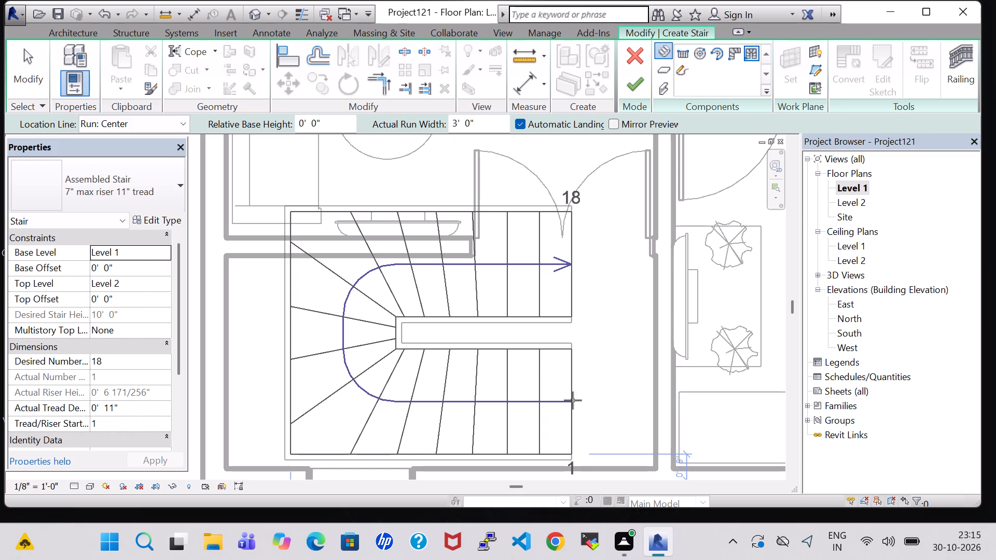
{"action": "left_click", "coordinate": [573, 400]}
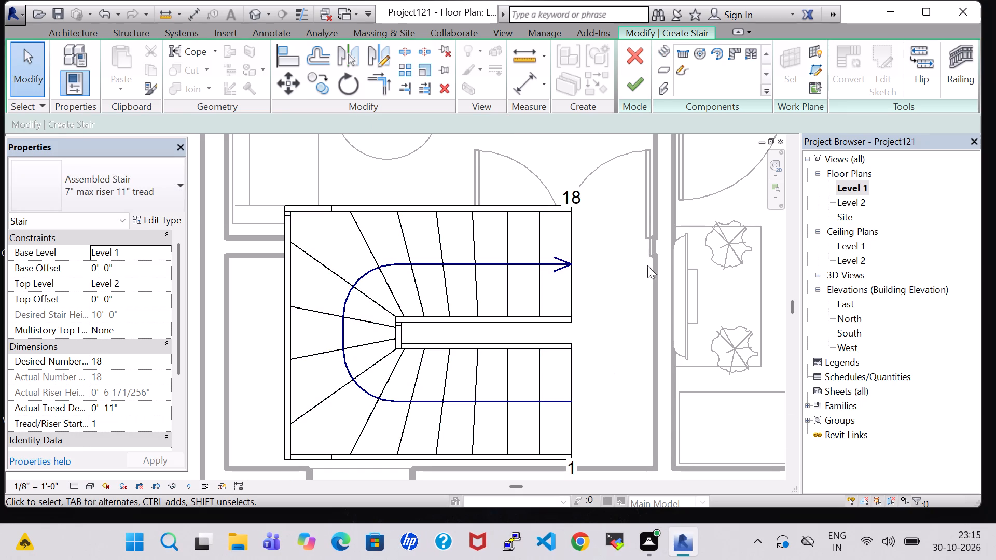
{"action": "left_click", "coordinate": [629, 87]}
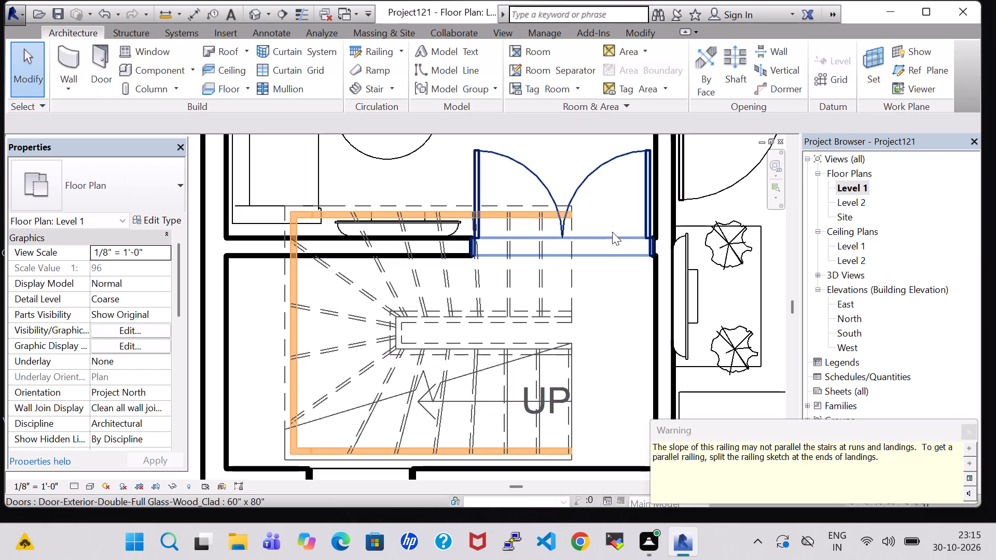
{"action": "left_click", "coordinate": [969, 428]}
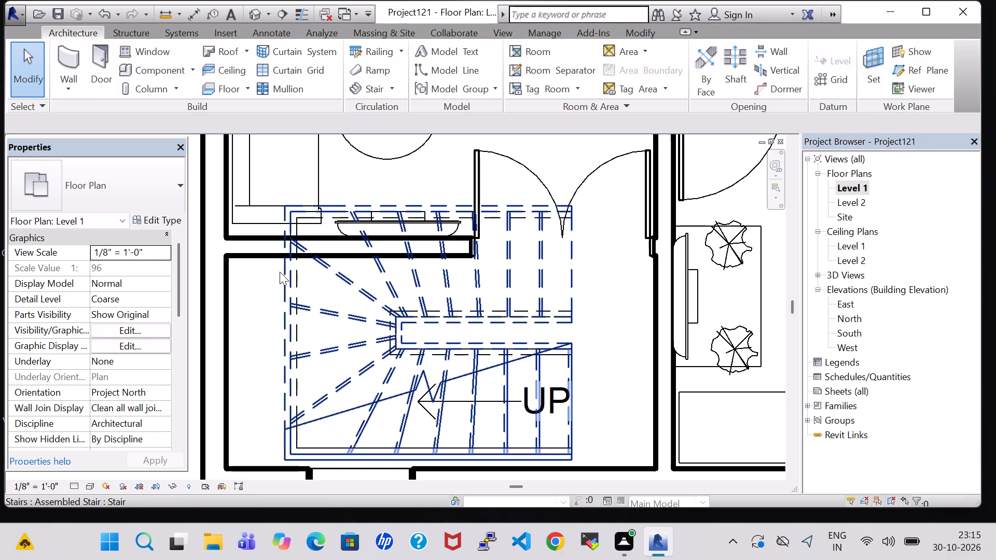
Nudge the U-shaped stair west until it sits close to the southwest room's west wall.
{"action": "left_click", "coordinate": [280, 272]}
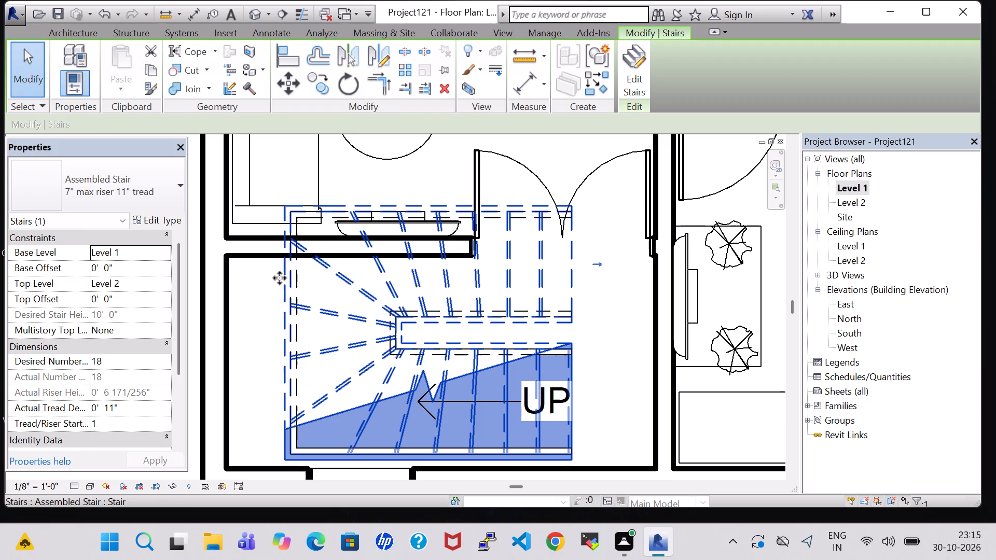
{"action": "key", "text": "Left"}
{"action": "key", "text": "Left"}
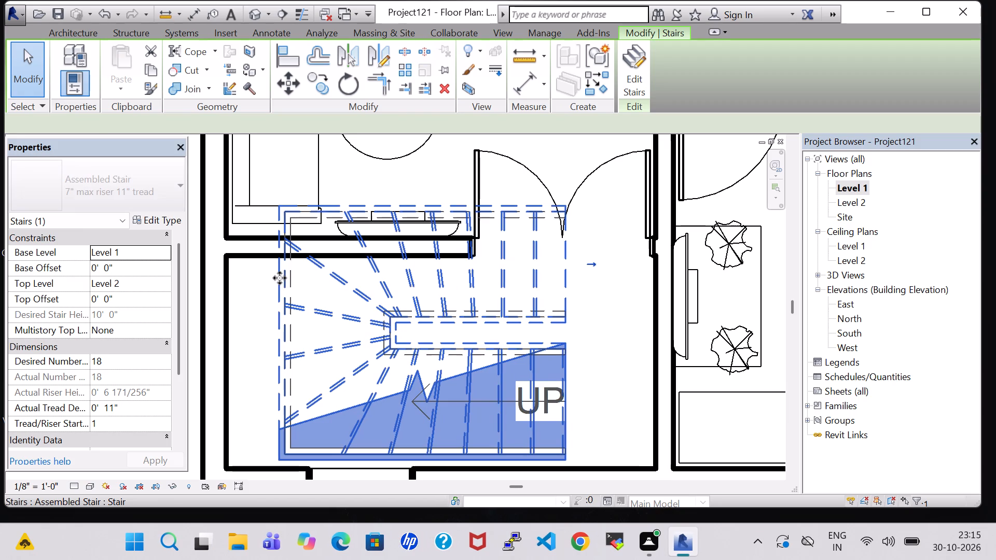
{"action": "key", "text": "Left"}
{"action": "key", "text": "Left"}
{"action": "key", "text": "Left"}
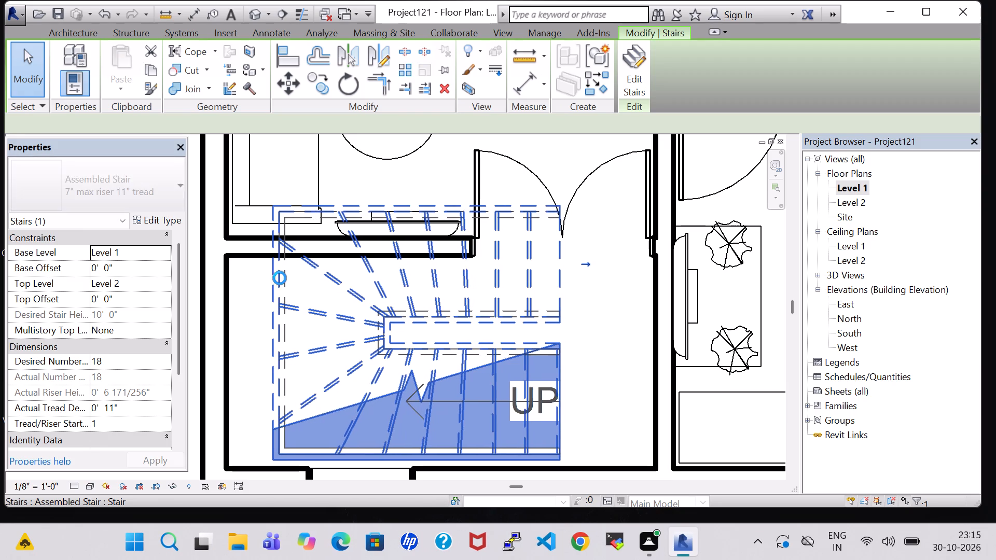
{"action": "key", "text": "Left"}
{"action": "key", "text": "Left"}
{"action": "key", "text": "Left"}
{"action": "key", "text": "Left"}
{"action": "key", "text": "Left"}
{"action": "key", "text": "Left"}
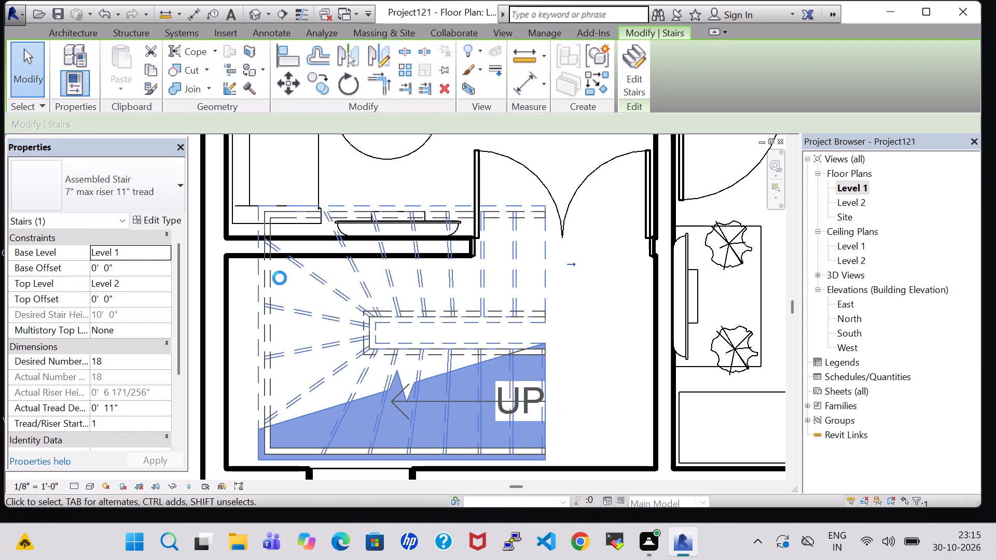
{"action": "key", "text": "Left"}
{"action": "key", "text": "Left"}
{"action": "key", "text": "Left"}
{"action": "key", "text": "Left"}
{"action": "key", "text": "Left"}
{"action": "key", "text": "Left"}
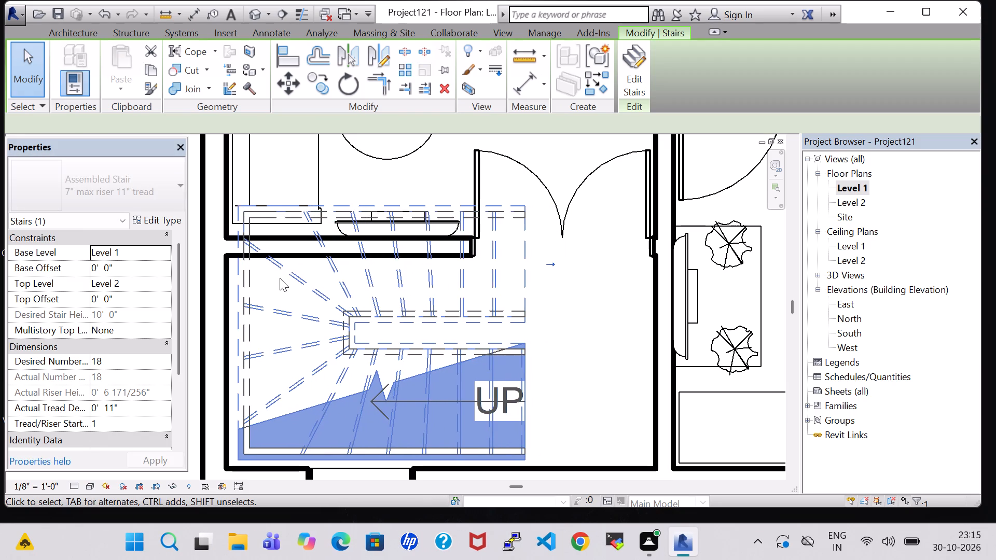
{"action": "key", "text": "Left"}
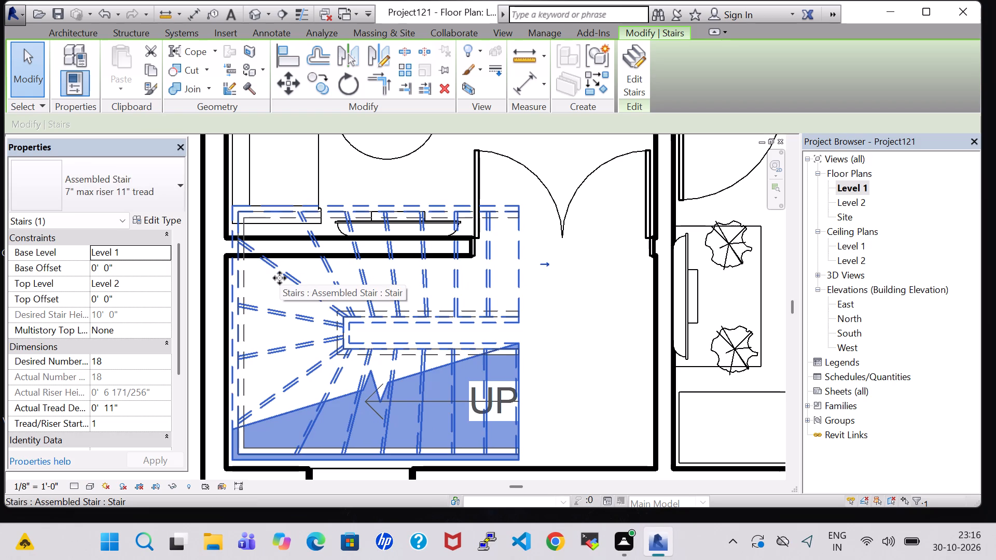
{"action": "left_click", "coordinate": [599, 363]}
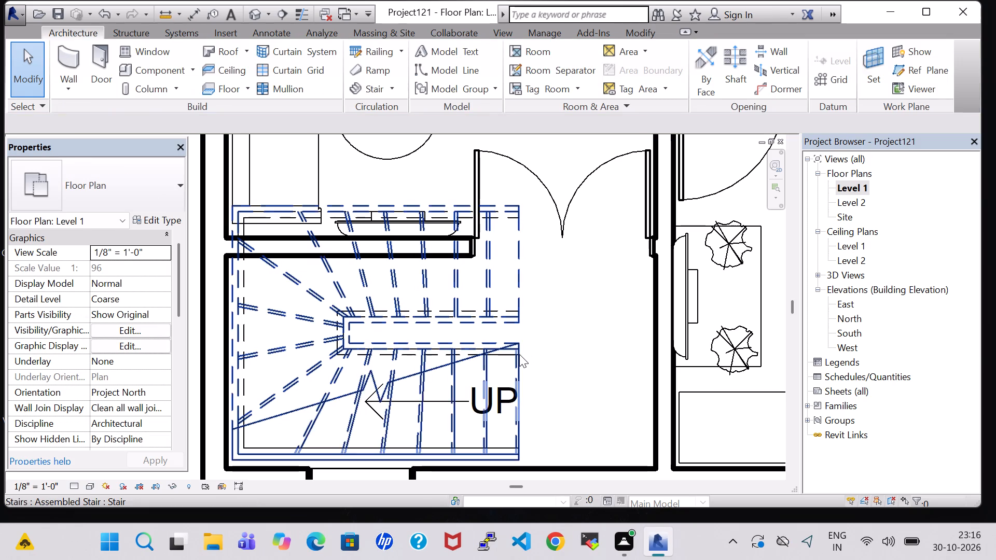
Edit the stair and shorten its upper north leg to end at riser 16, about 6' 2" long.
{"action": "left_click", "coordinate": [519, 354]}
{"action": "left_click", "coordinate": [630, 69]}
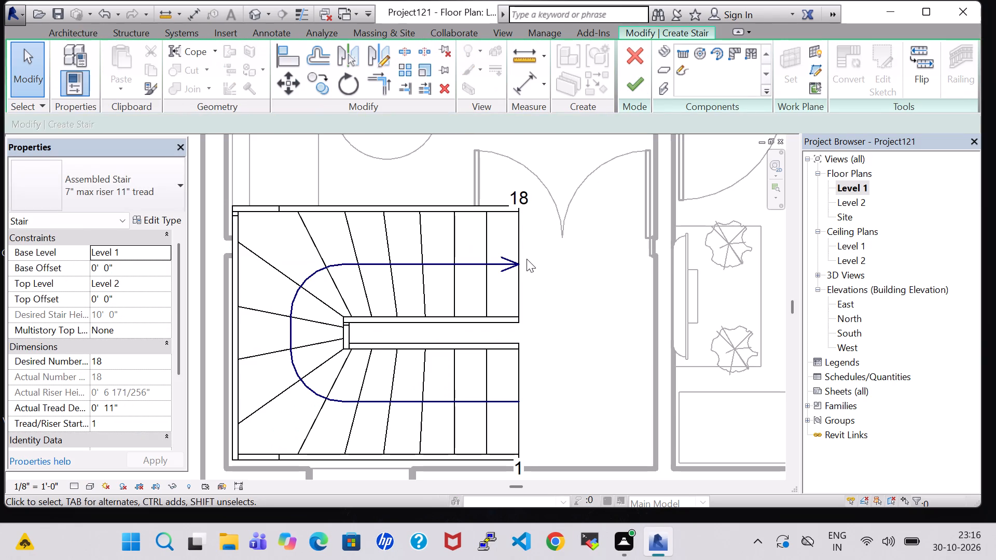
{"action": "left_click", "coordinate": [517, 267]}
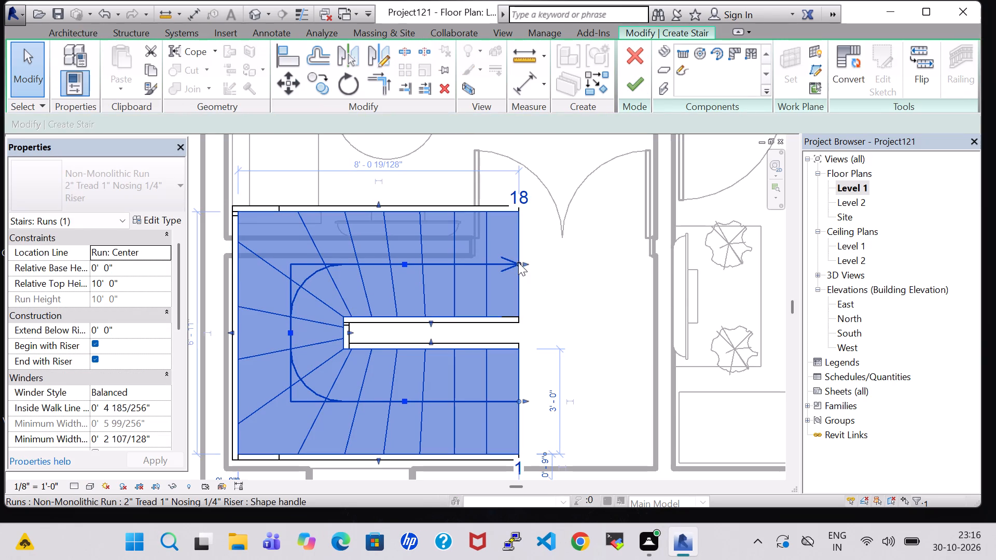
{"action": "left_click_drag", "start_coordinate": [518, 262], "coordinate": [450, 262]}
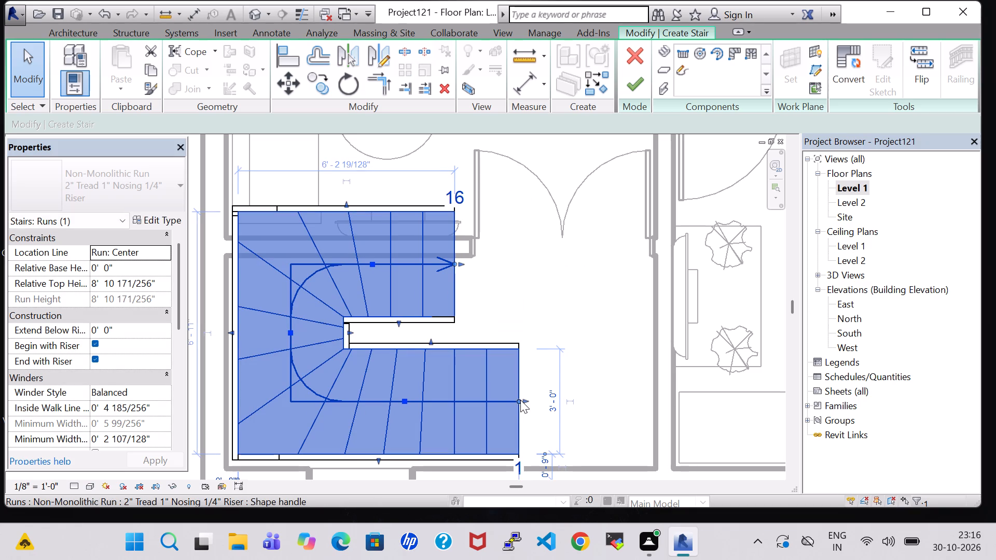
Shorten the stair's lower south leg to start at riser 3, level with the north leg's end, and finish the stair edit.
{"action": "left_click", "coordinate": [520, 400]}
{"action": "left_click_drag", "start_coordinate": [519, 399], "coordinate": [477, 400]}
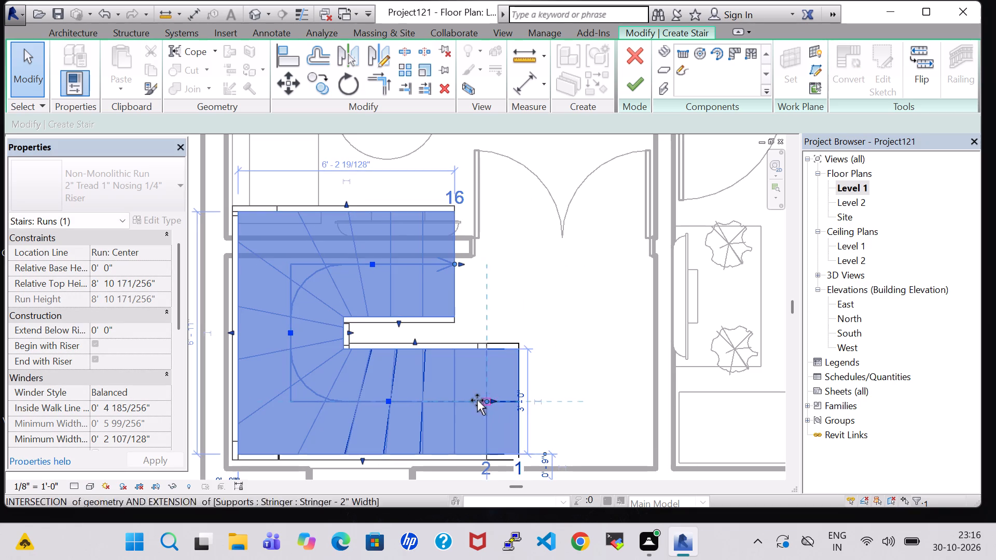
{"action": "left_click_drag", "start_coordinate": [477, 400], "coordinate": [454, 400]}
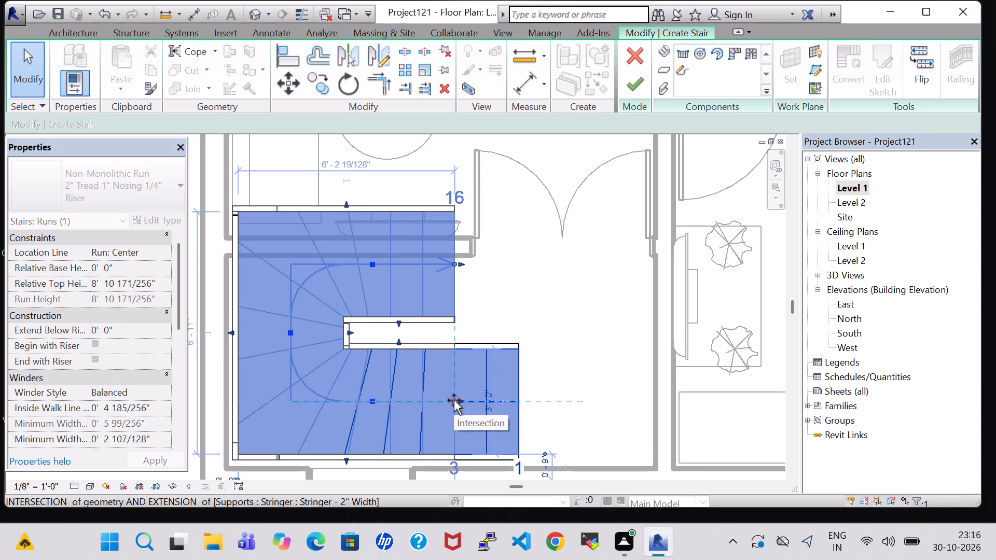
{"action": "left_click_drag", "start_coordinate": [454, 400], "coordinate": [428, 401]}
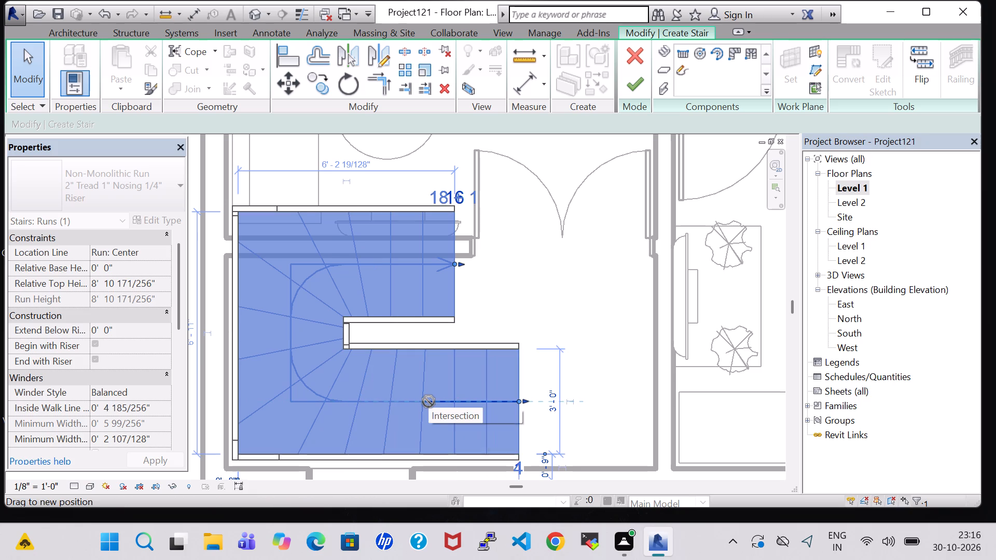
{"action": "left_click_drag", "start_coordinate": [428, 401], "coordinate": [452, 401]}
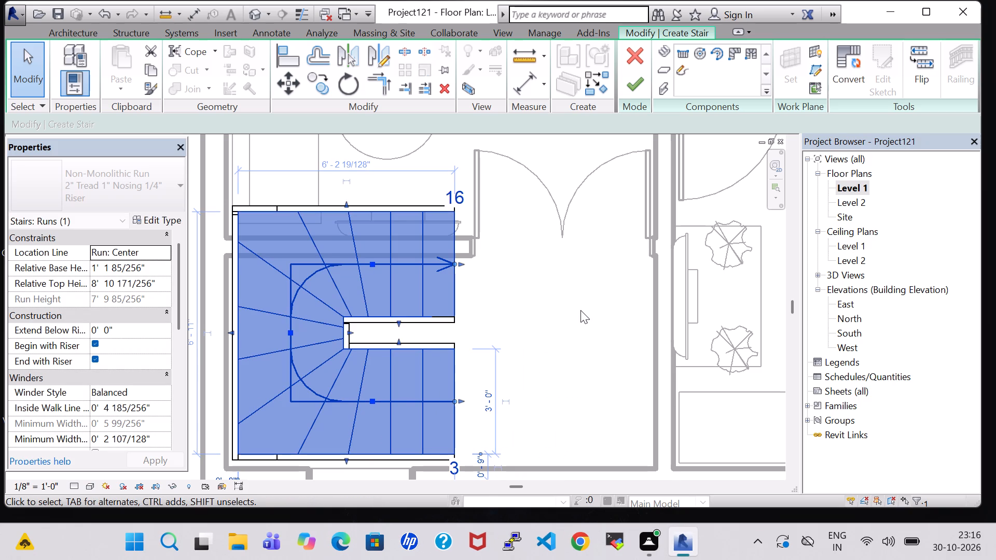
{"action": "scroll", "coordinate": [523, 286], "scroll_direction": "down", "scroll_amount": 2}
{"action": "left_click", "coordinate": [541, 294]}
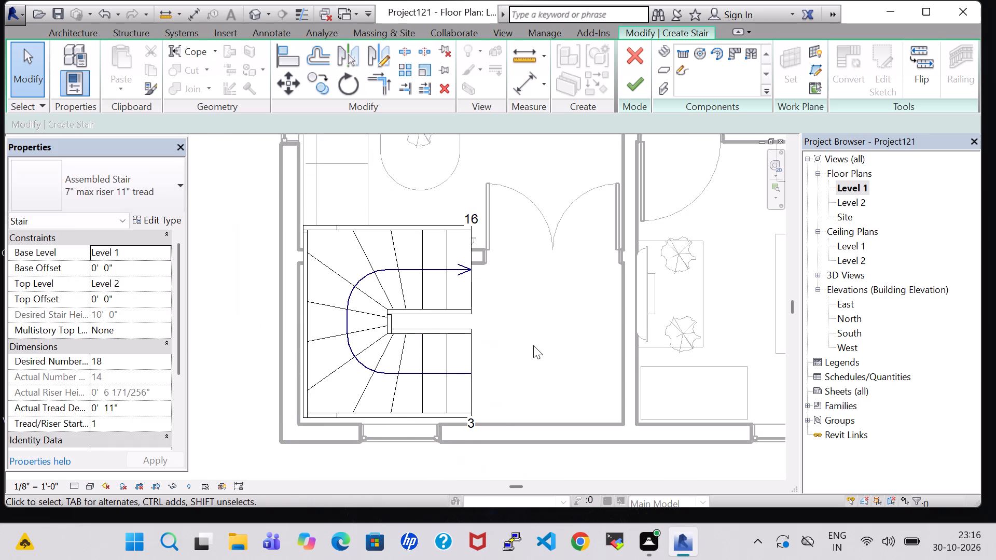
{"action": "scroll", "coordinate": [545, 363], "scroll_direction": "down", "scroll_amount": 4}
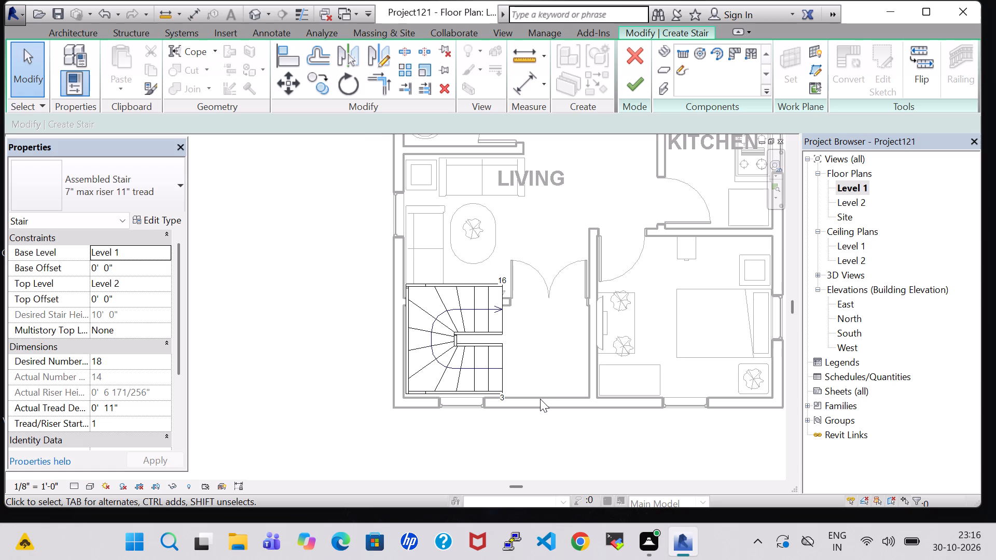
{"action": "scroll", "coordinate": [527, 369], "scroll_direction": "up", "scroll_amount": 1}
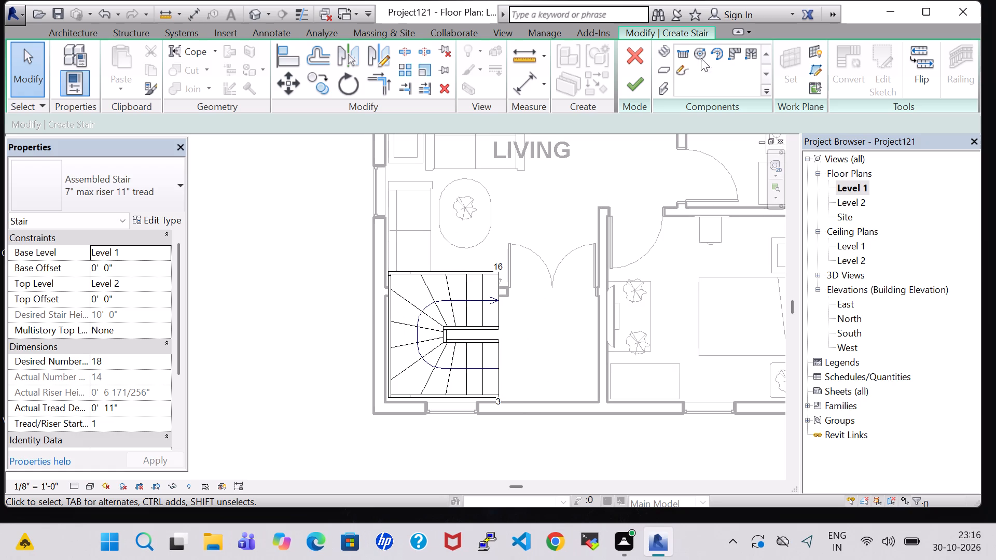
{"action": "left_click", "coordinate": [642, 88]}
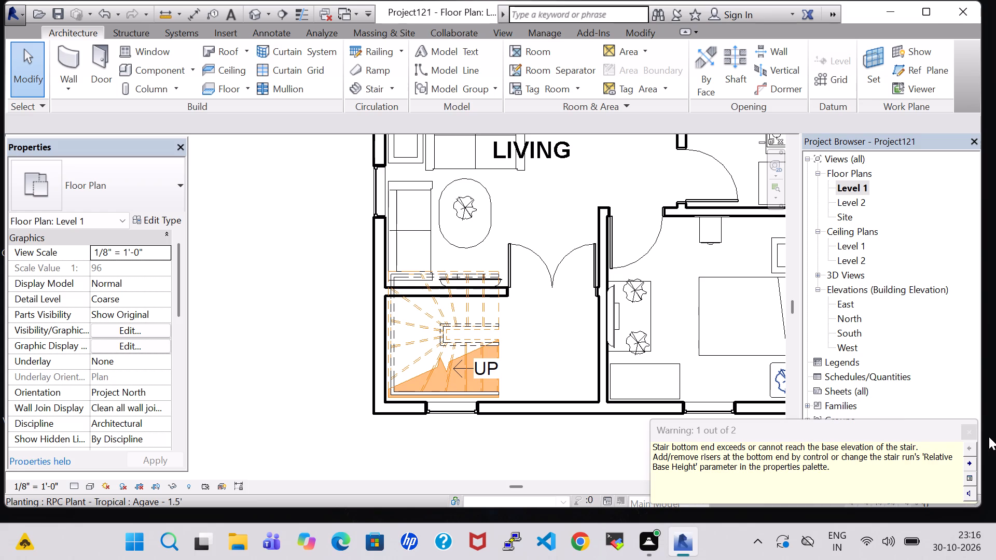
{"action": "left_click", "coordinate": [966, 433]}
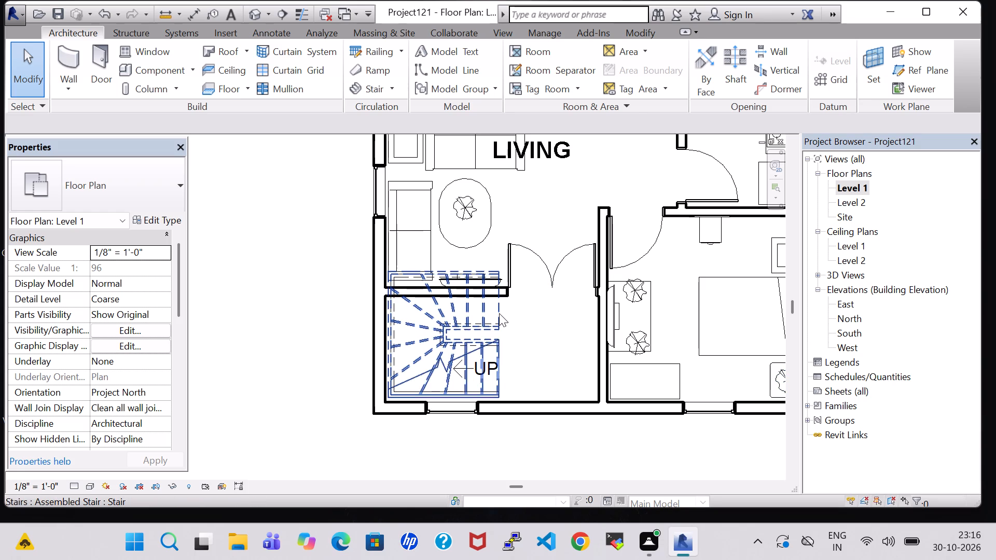
Delete the U-shaped winder stair from the southwest room.
{"action": "left_click", "coordinate": [499, 313]}
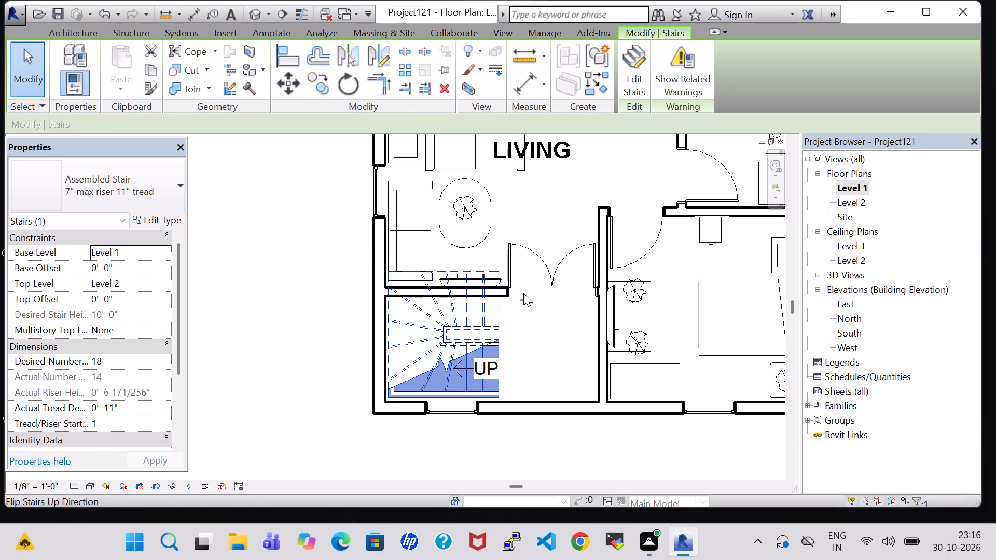
{"action": "key", "text": "Delete"}
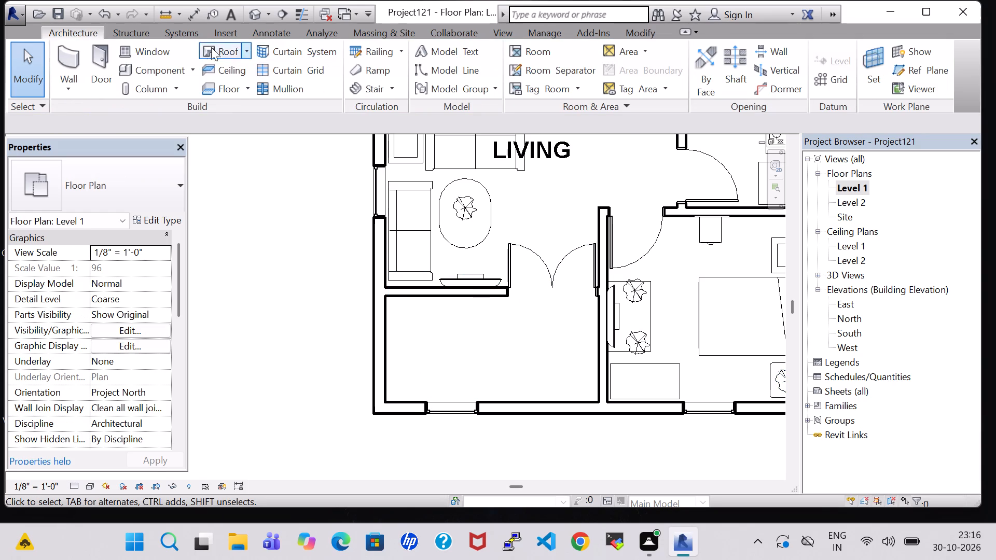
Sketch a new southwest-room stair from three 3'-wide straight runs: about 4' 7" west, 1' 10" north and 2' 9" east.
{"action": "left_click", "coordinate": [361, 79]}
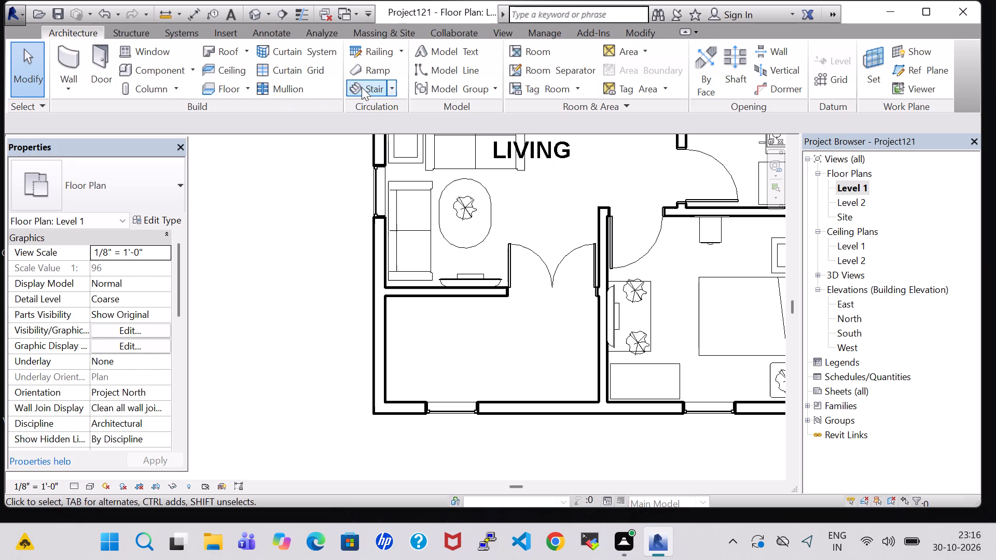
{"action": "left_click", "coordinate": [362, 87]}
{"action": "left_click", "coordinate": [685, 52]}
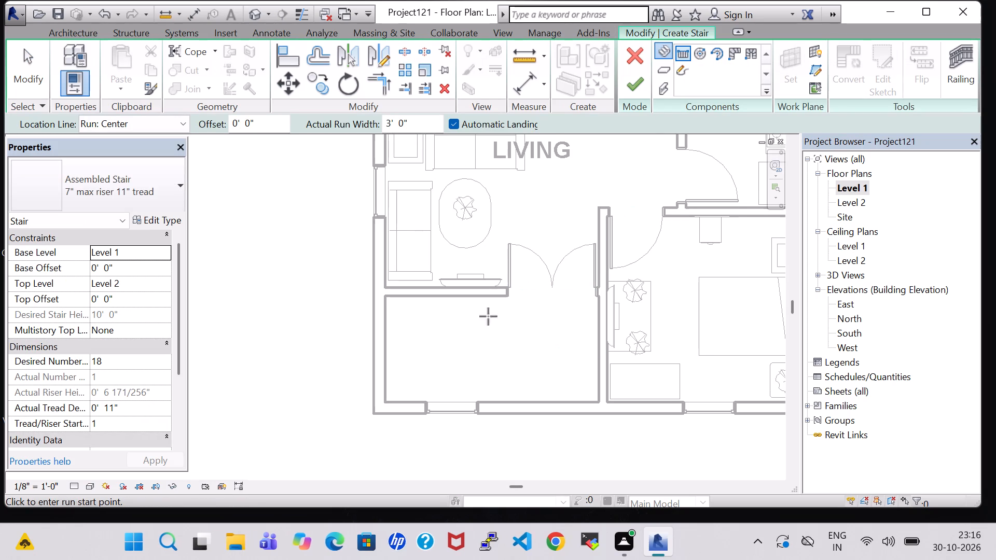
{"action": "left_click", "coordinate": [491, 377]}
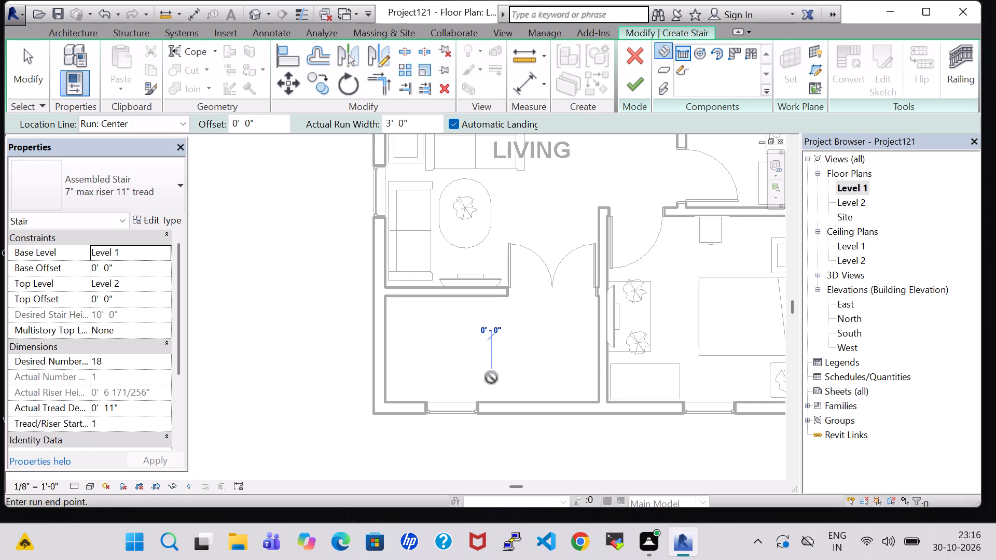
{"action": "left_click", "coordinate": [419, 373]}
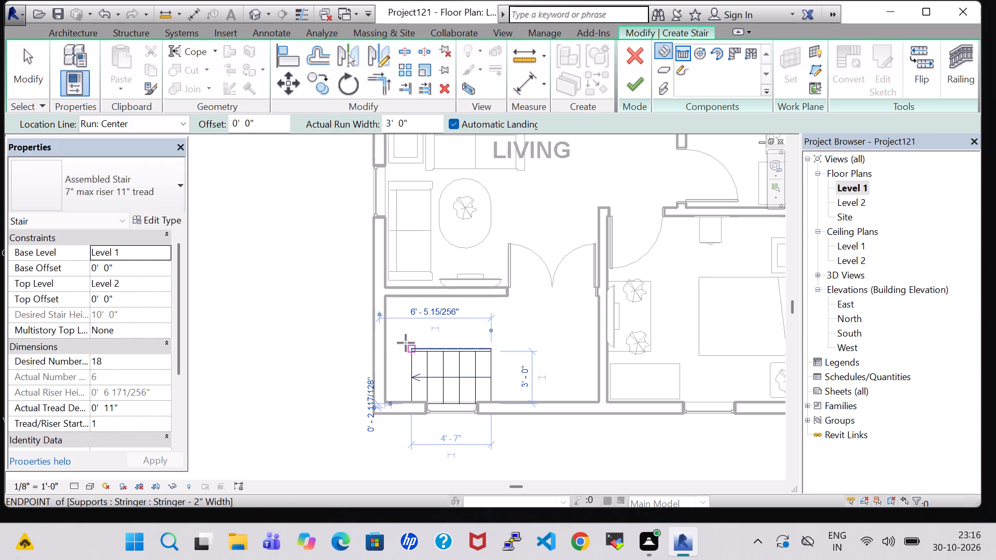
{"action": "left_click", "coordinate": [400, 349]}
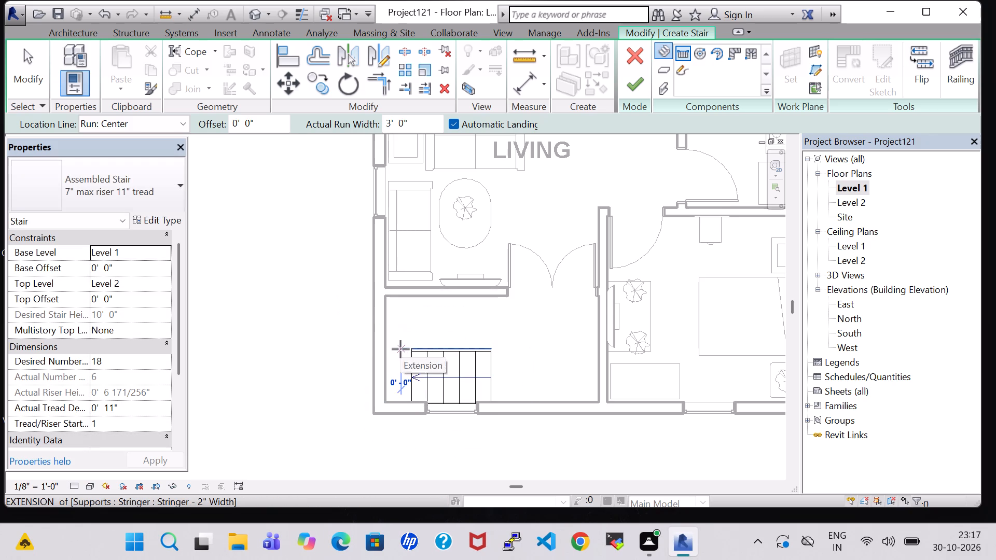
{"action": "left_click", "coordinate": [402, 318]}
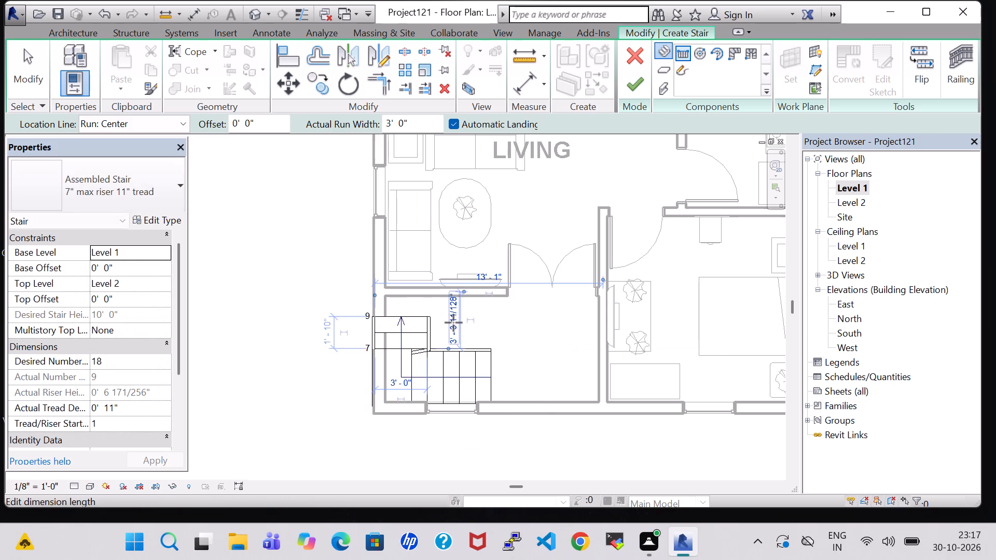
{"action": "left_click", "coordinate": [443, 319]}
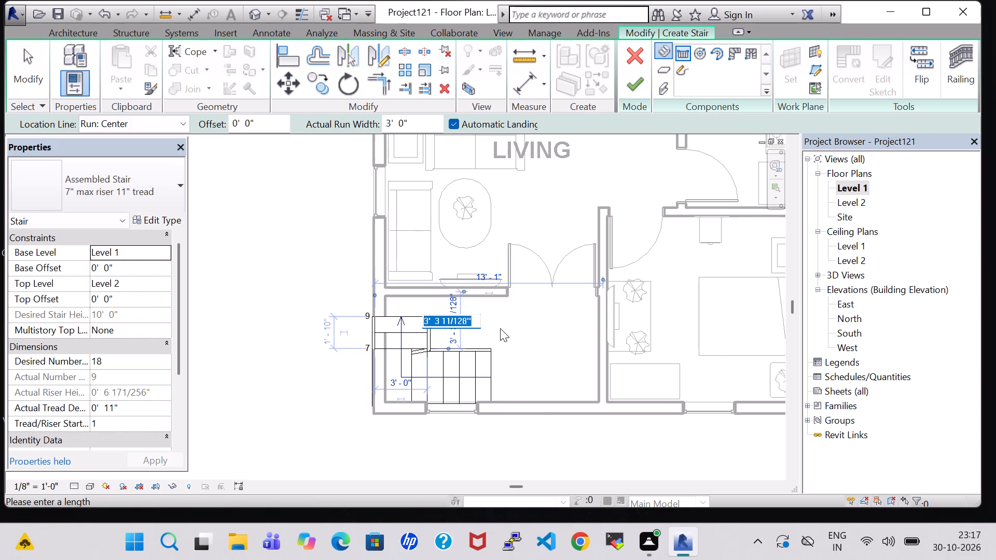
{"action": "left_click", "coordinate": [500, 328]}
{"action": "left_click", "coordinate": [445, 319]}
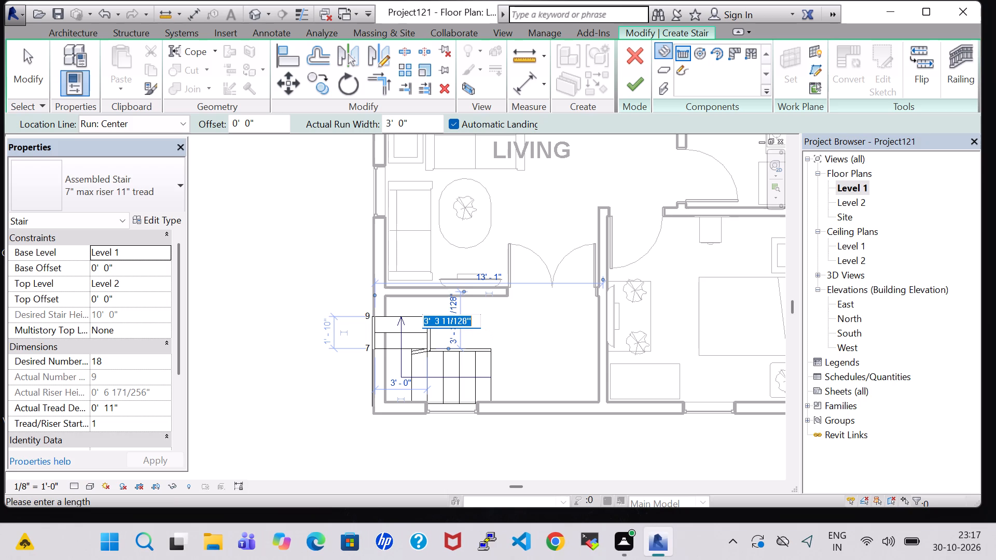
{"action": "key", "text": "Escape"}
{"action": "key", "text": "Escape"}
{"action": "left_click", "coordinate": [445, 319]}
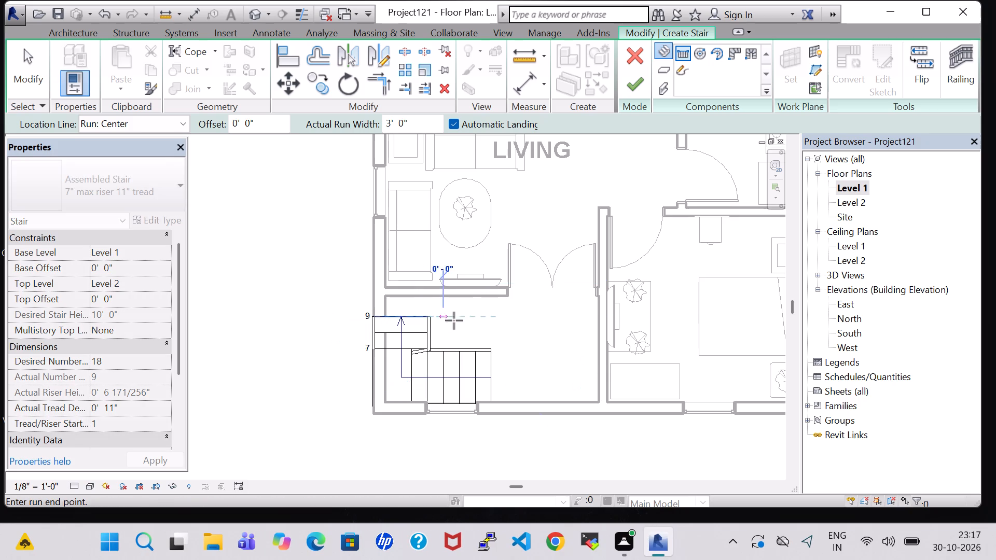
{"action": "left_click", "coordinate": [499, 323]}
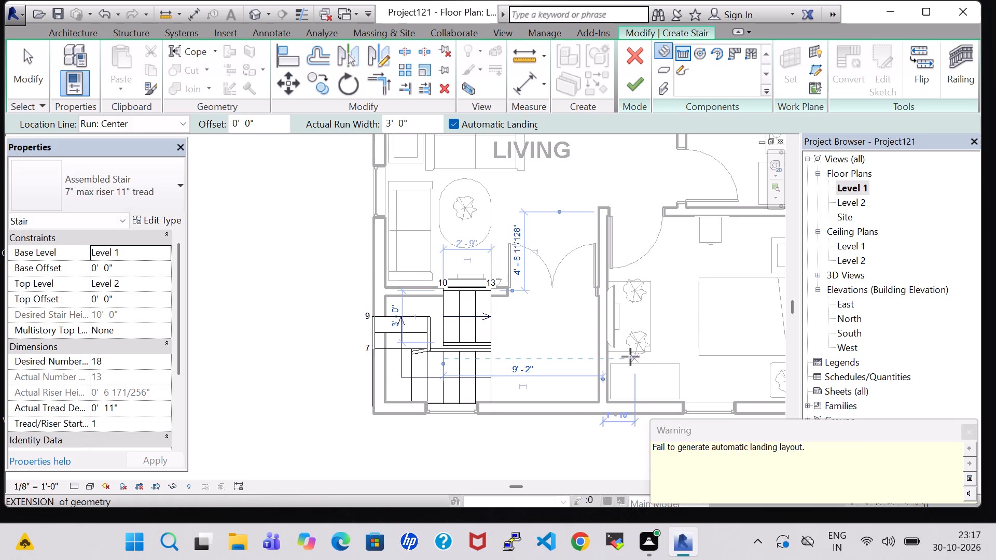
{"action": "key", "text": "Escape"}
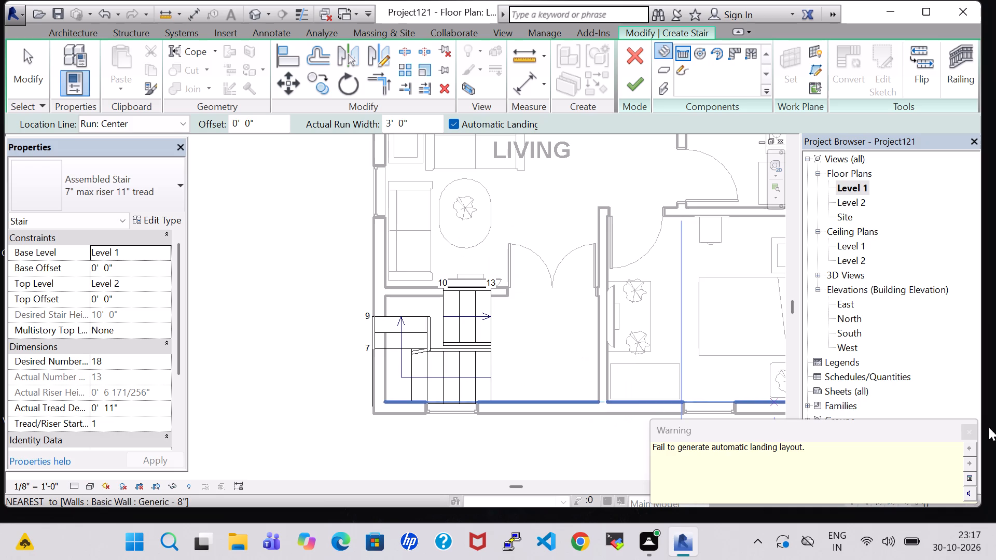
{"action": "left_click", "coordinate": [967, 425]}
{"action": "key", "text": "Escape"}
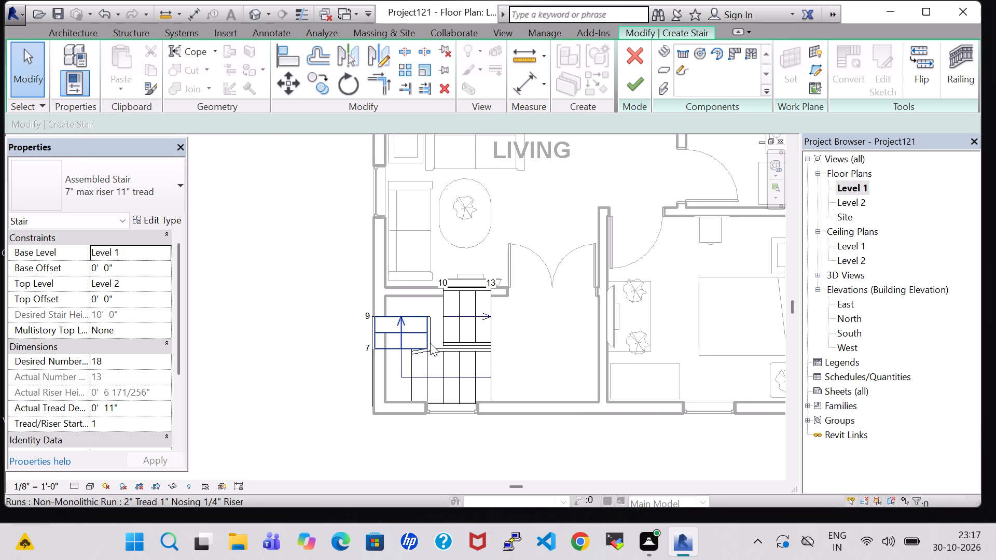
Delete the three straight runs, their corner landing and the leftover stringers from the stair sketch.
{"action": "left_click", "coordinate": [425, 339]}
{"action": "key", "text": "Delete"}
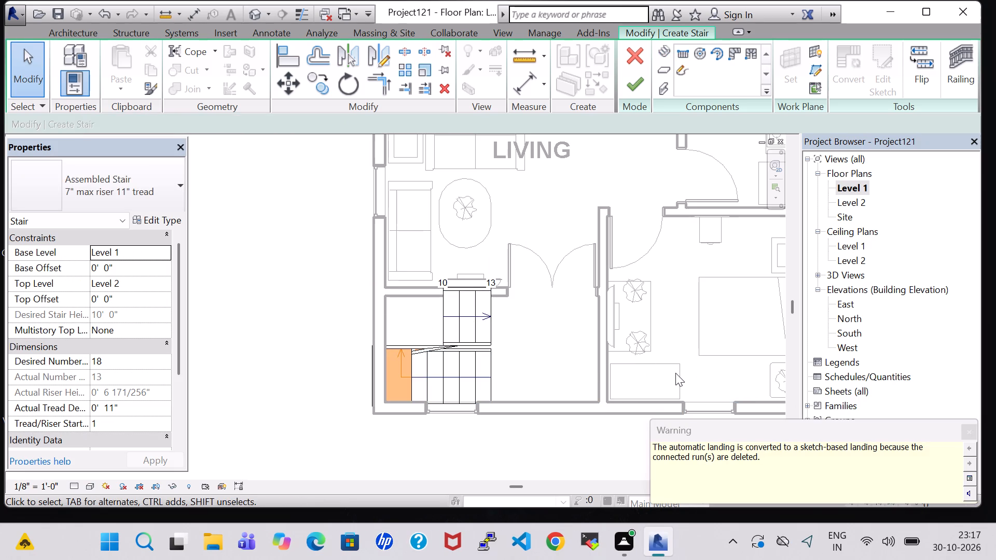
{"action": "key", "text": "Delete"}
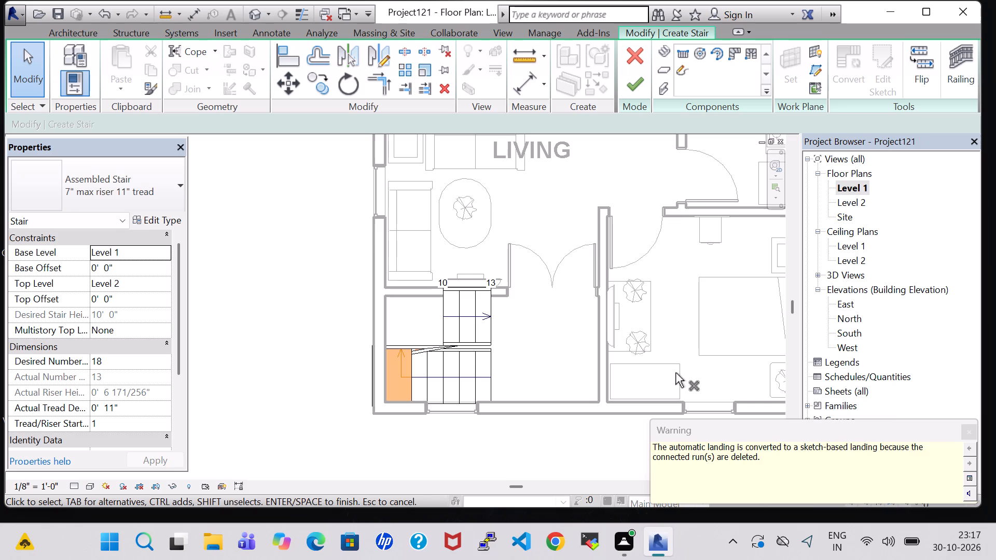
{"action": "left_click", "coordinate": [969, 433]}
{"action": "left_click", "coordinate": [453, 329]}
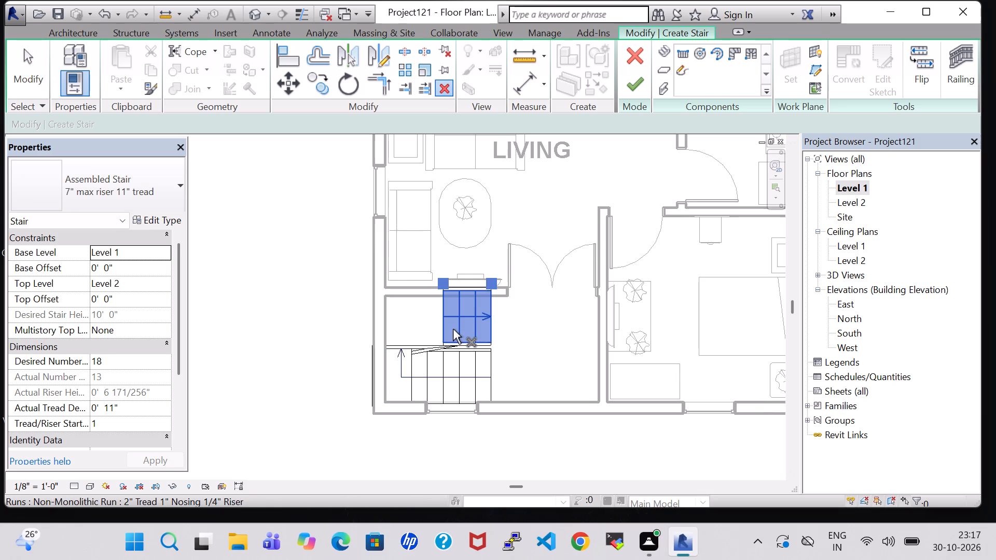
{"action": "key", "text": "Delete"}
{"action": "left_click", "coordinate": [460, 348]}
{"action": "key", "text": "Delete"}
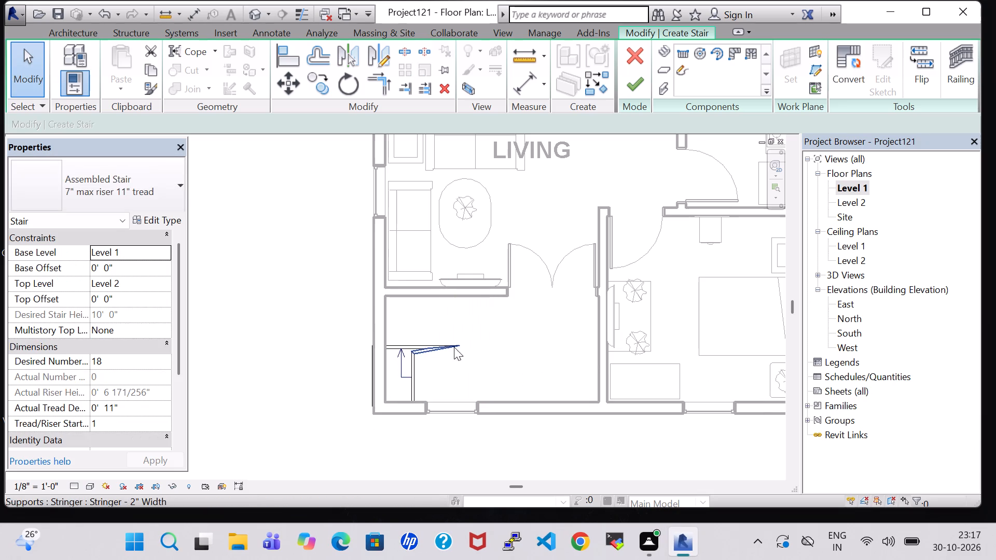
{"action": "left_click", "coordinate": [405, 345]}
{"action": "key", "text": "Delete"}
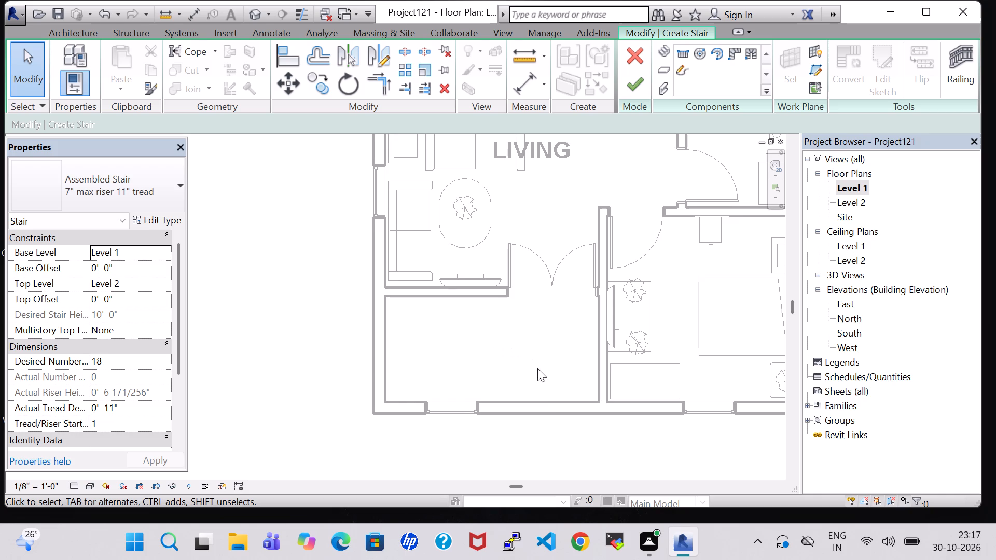
Place an 18-riser U-shaped winder run outside the house, west of the living room, with its open ends facing south.
{"action": "left_click", "coordinate": [750, 49]}
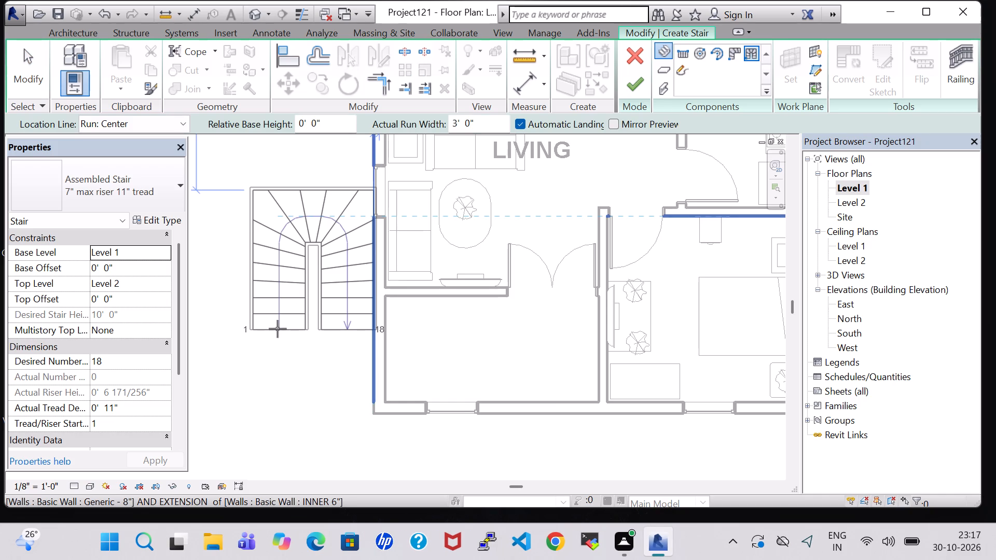
{"action": "left_click", "coordinate": [257, 352]}
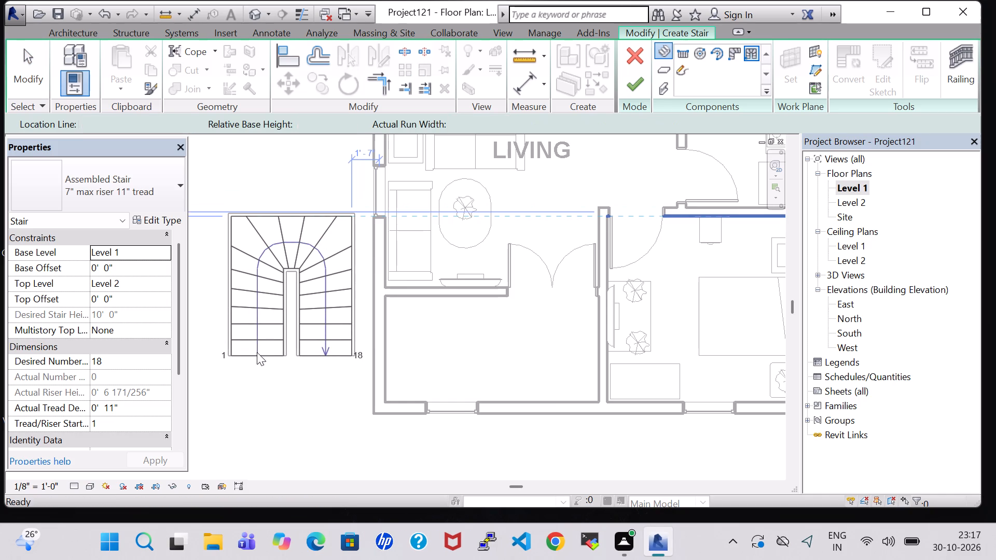
Place the U-shaped winder run west of the living room and set its relative top height to 11'.
{"action": "left_click", "coordinate": [299, 211]}
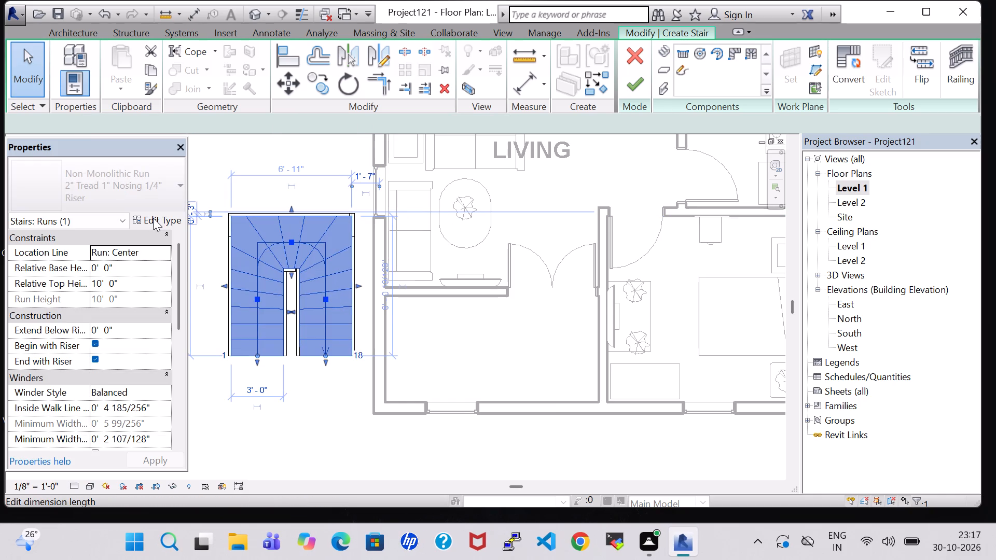
{"action": "left_click", "coordinate": [101, 285]}
{"action": "left_click", "coordinate": [101, 285]}
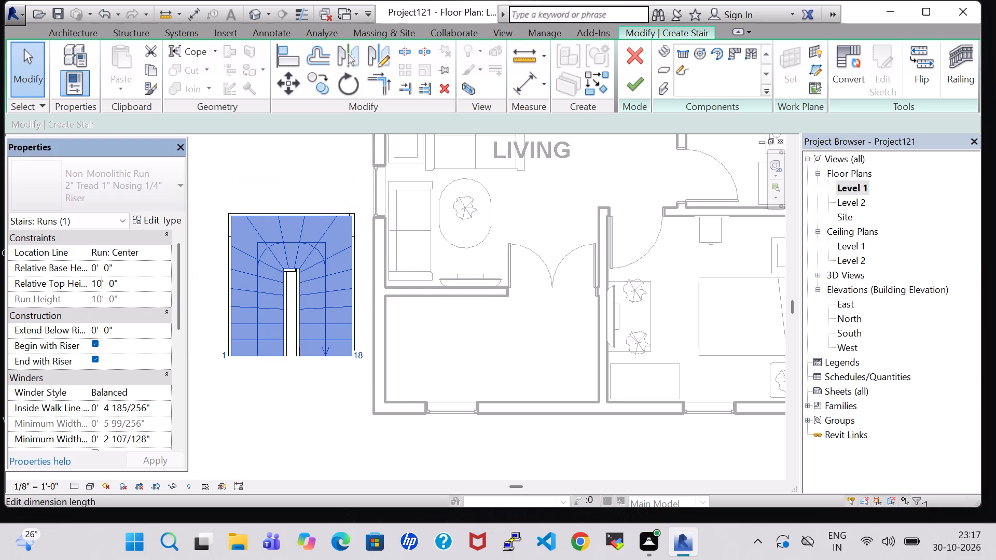
{"action": "key", "text": "BackSpace"}
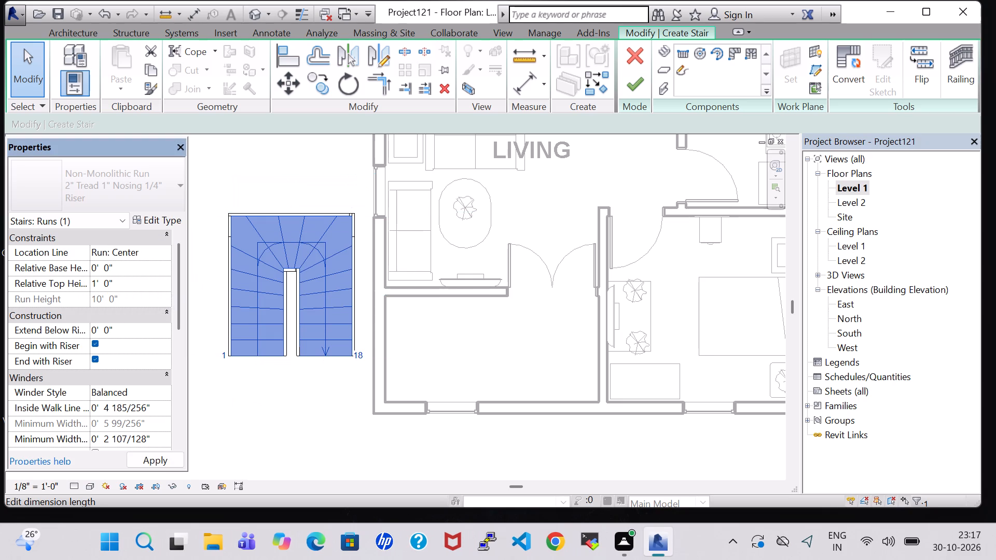
{"action": "type", "text": "12"}
{"action": "key", "text": "BackSpace"}
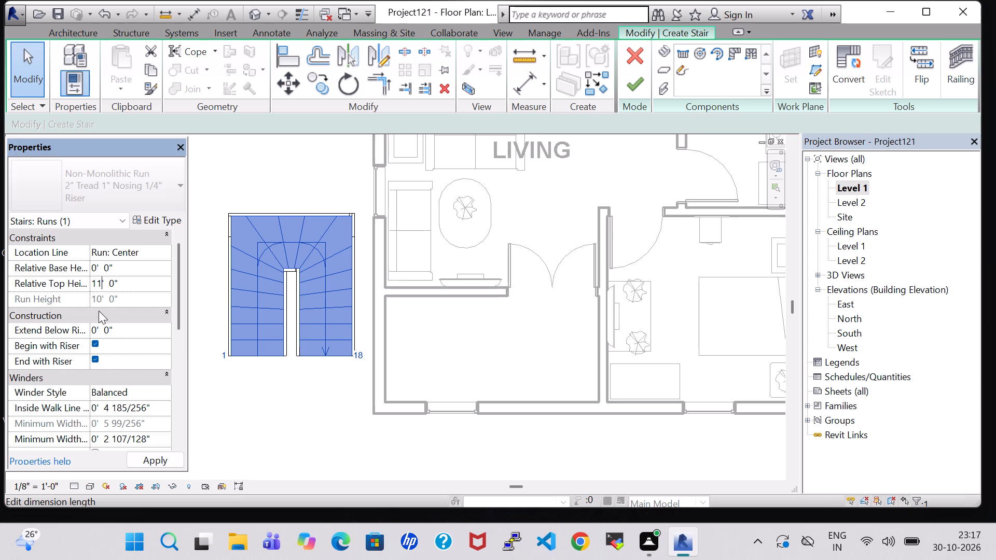
{"action": "scroll", "coordinate": [94, 303], "scroll_direction": "down", "scroll_amount": 1}
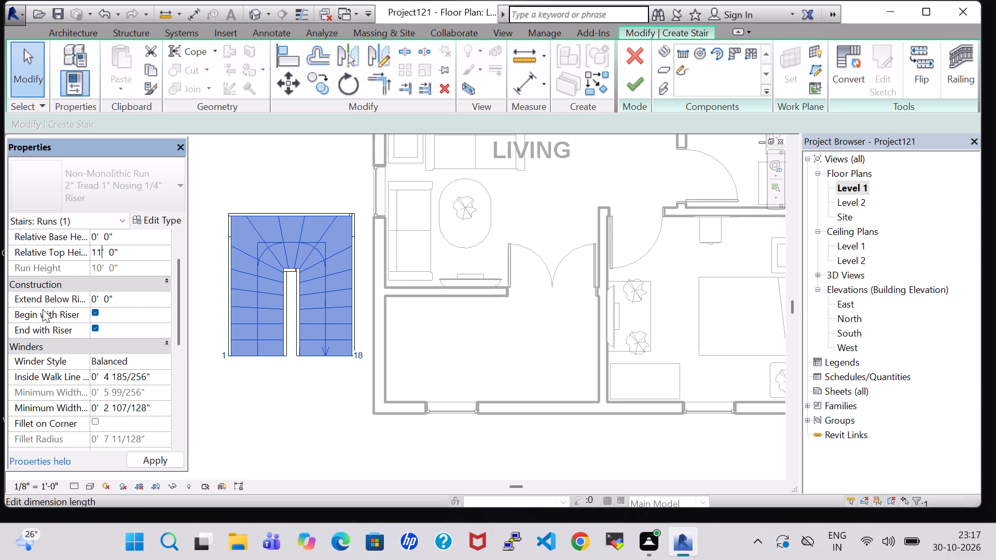
{"action": "scroll", "coordinate": [59, 303], "scroll_direction": "up", "scroll_amount": 2}
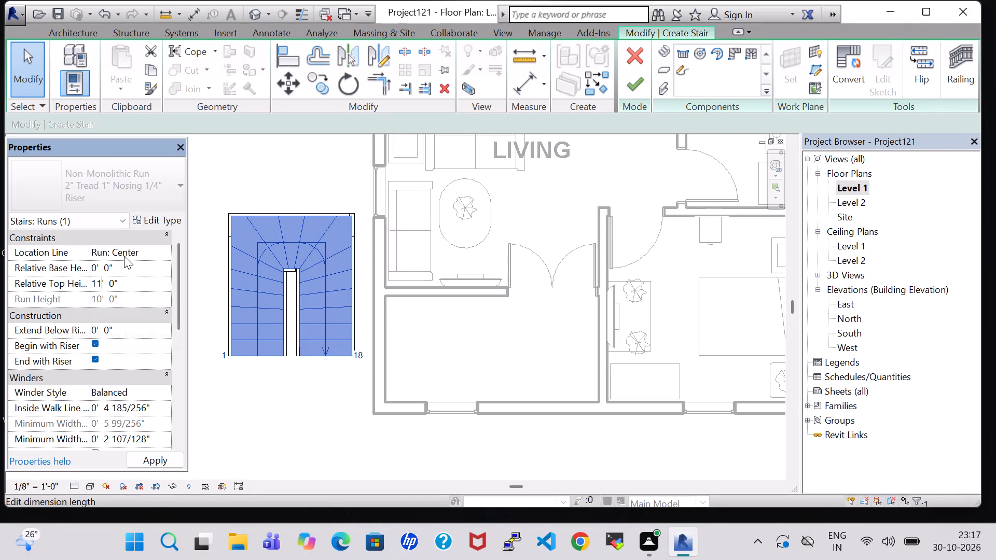
Examine the tread and riser parameters in the winder run's type properties.
{"action": "left_click", "coordinate": [165, 222]}
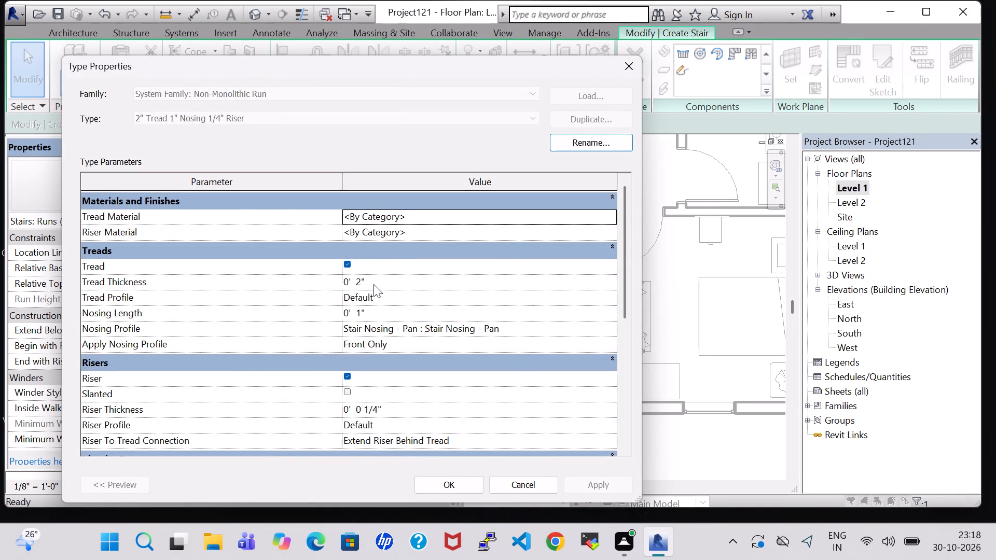
{"action": "scroll", "coordinate": [374, 284], "scroll_direction": "down", "scroll_amount": 2}
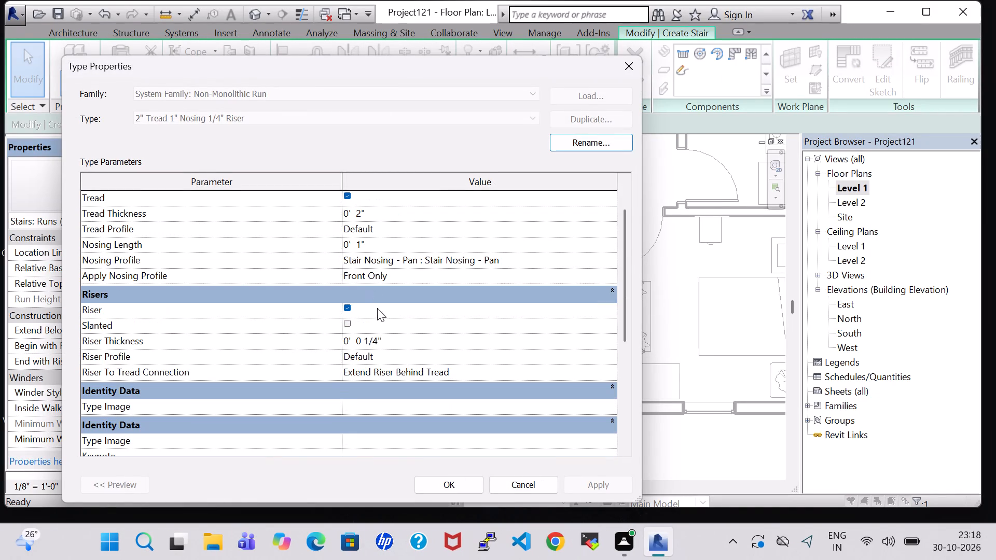
{"action": "scroll", "coordinate": [373, 357], "scroll_direction": "up", "scroll_amount": 5}
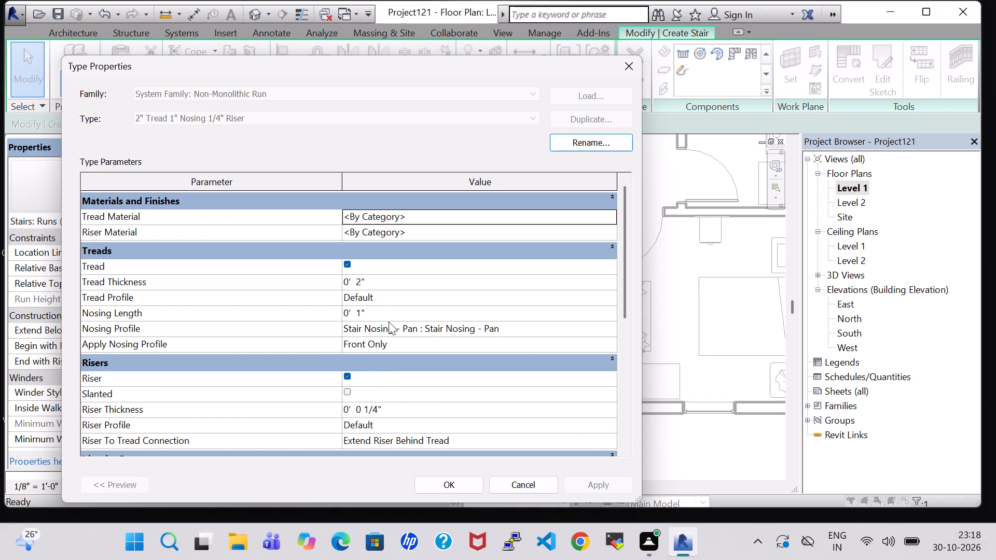
{"action": "left_click", "coordinate": [515, 115]}
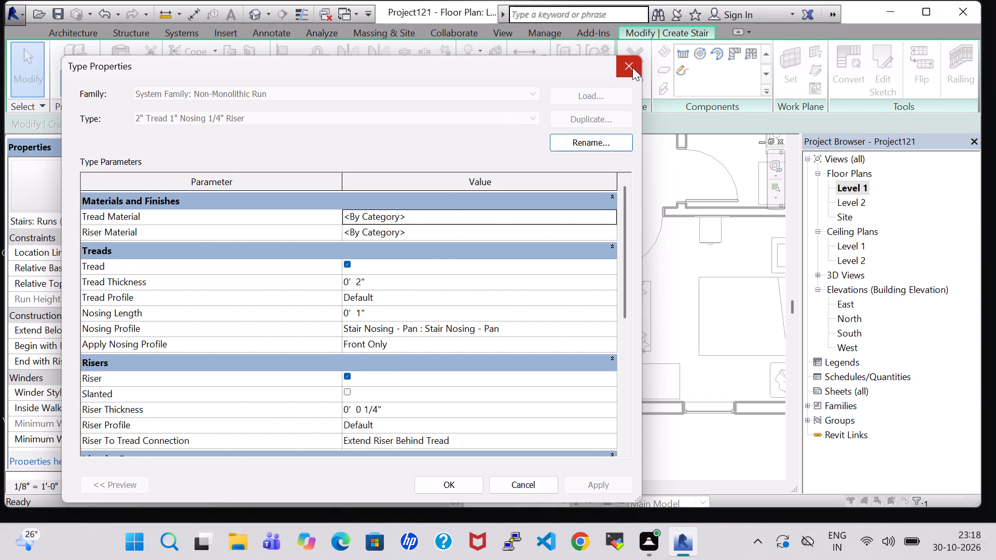
{"action": "left_click", "coordinate": [632, 67]}
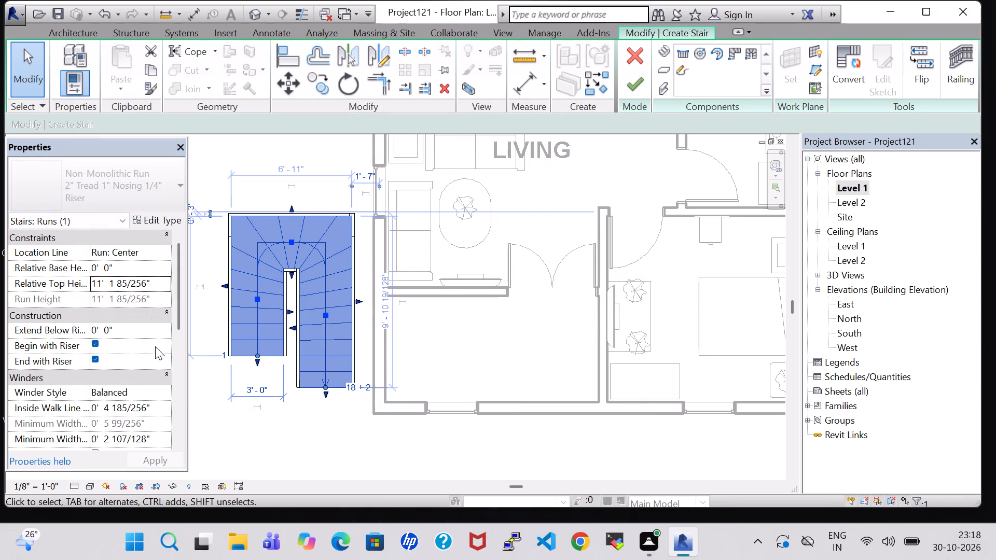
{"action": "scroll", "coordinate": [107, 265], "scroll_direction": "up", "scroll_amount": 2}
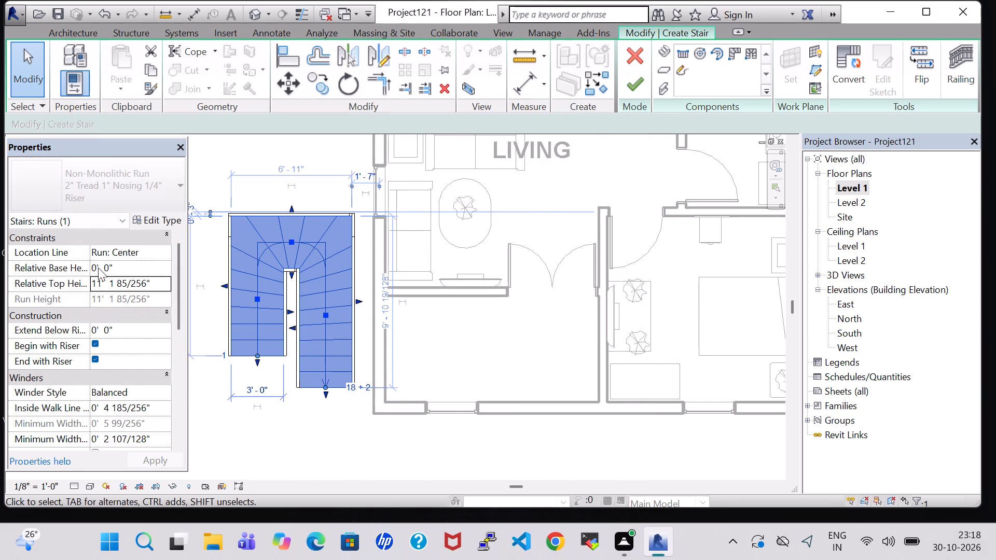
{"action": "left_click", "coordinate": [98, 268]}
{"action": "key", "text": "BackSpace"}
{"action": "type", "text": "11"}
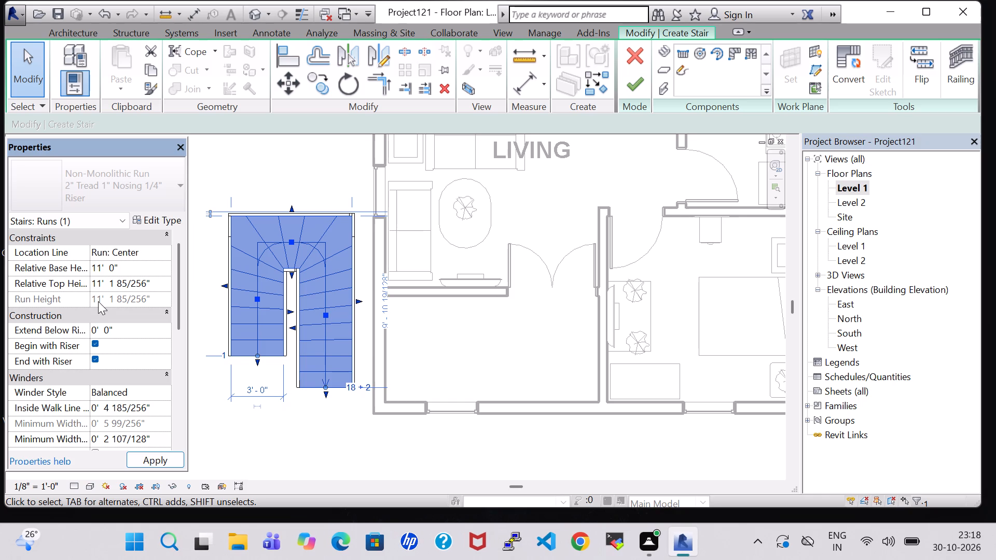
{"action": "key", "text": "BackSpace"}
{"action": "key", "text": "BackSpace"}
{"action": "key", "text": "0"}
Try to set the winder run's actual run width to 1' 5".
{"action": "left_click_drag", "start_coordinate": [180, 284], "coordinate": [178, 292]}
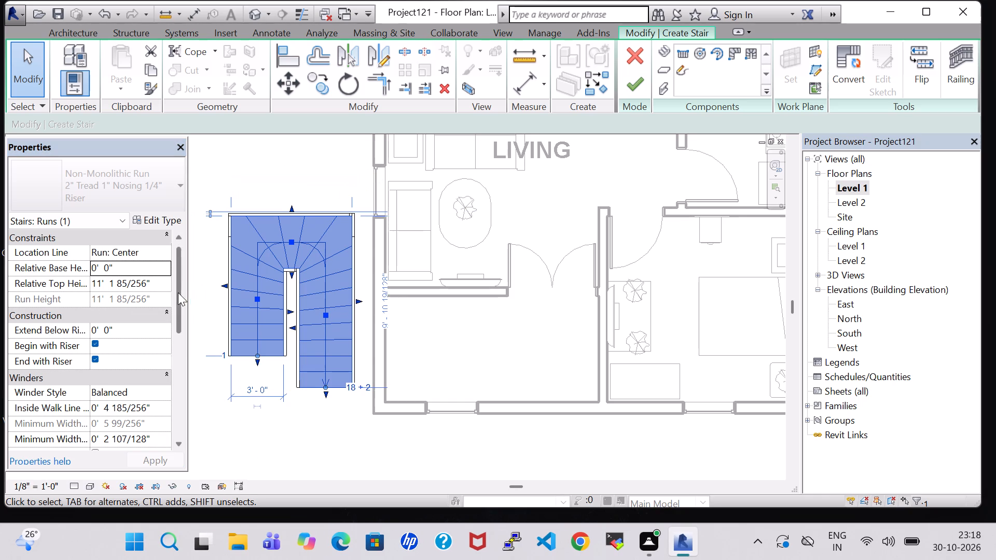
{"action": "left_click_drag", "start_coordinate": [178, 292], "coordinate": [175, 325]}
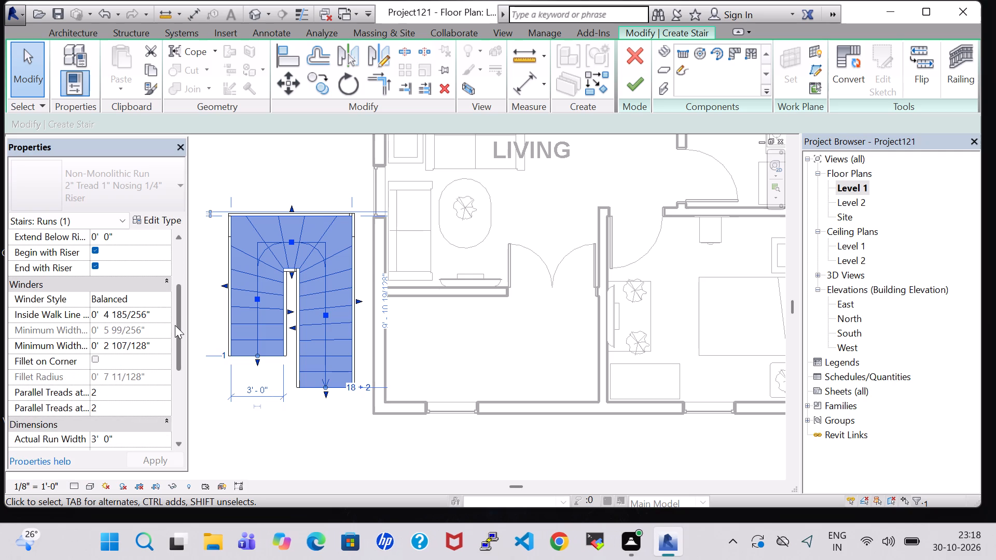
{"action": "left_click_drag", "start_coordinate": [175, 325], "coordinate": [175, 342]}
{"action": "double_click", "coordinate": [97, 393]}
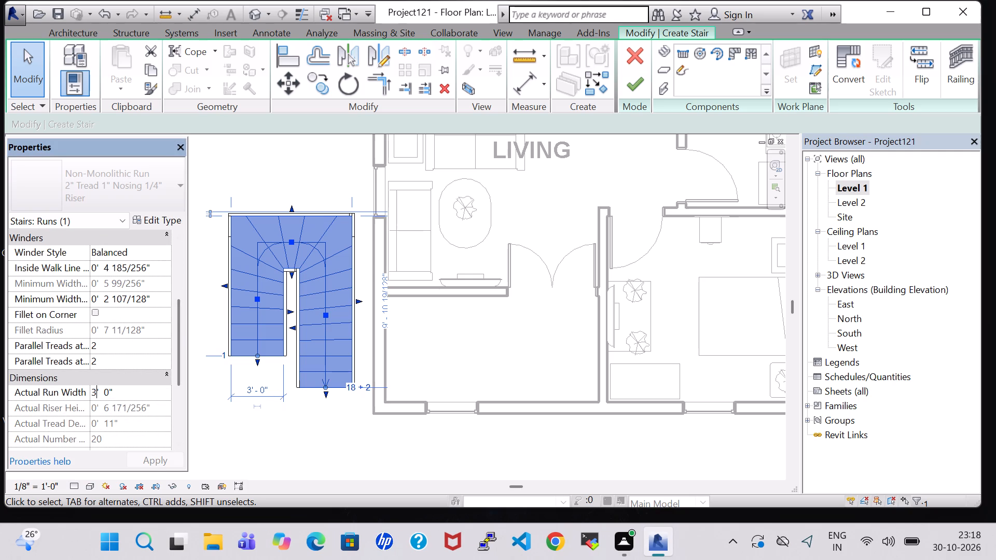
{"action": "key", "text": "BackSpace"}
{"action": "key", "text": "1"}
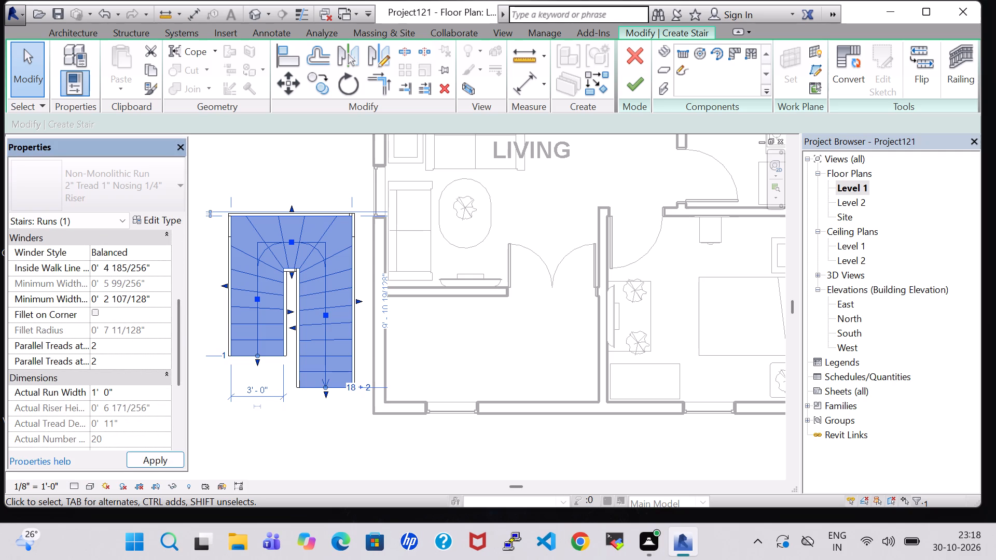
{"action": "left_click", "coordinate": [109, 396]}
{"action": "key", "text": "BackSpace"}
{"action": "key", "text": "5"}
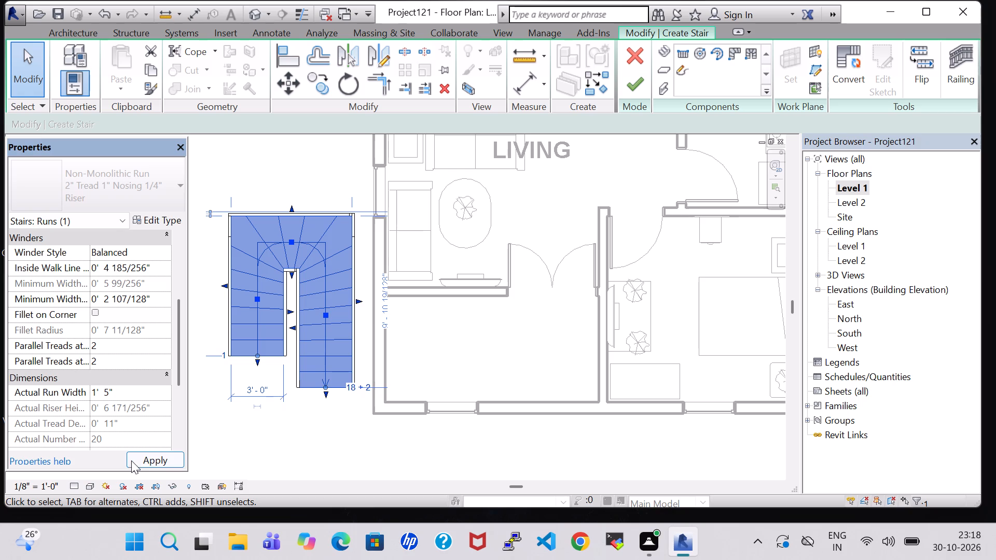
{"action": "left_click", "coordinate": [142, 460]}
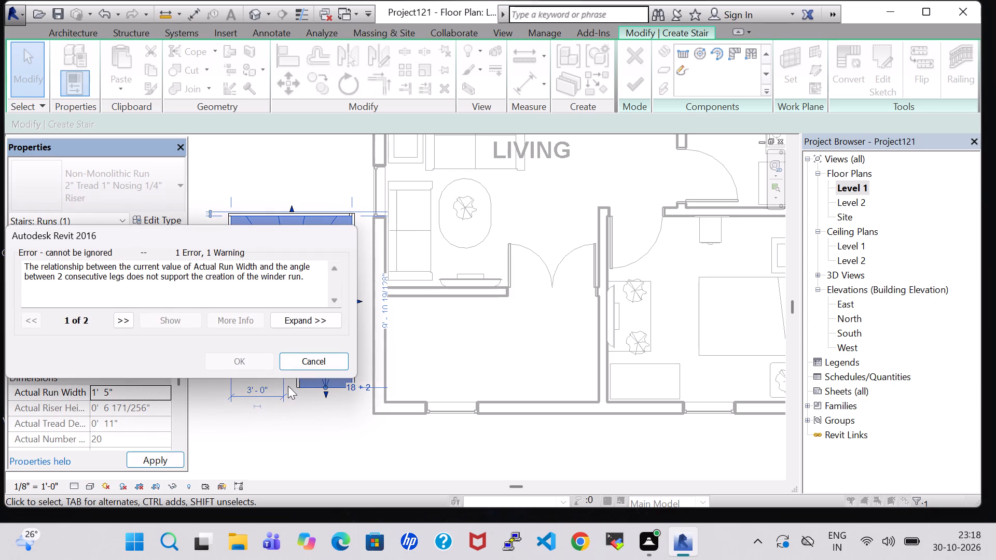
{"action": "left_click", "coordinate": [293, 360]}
Set the winder run's actual run width to 2' 0".
{"action": "left_click", "coordinate": [96, 391]}
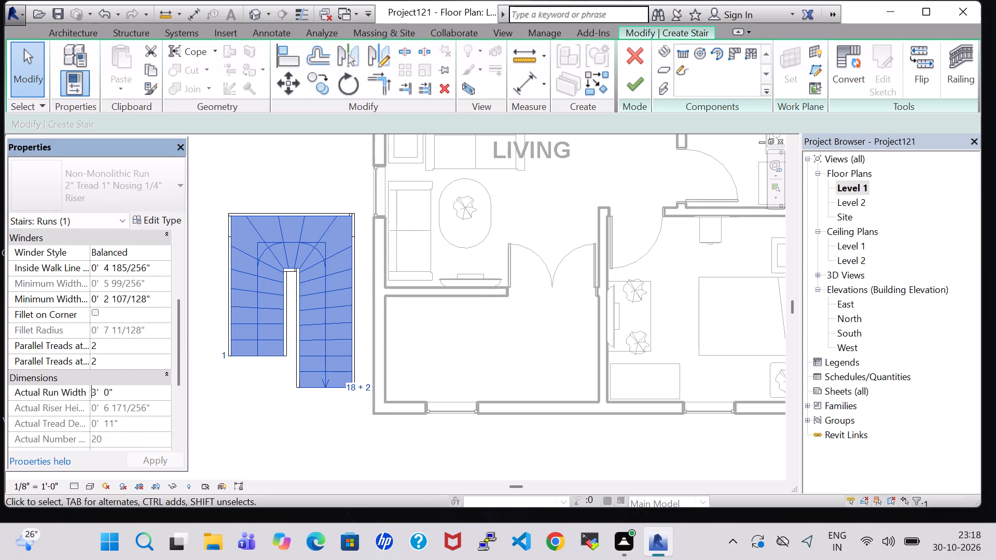
{"action": "left_click", "coordinate": [96, 391]}
{"action": "key", "text": "BackSpace"}
{"action": "key", "text": "2"}
{"action": "left_click", "coordinate": [146, 465]}
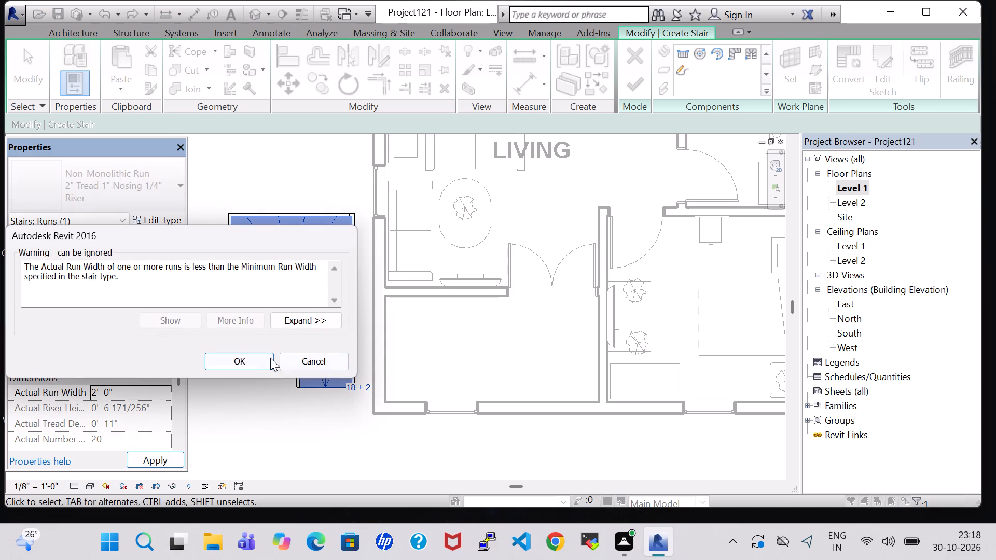
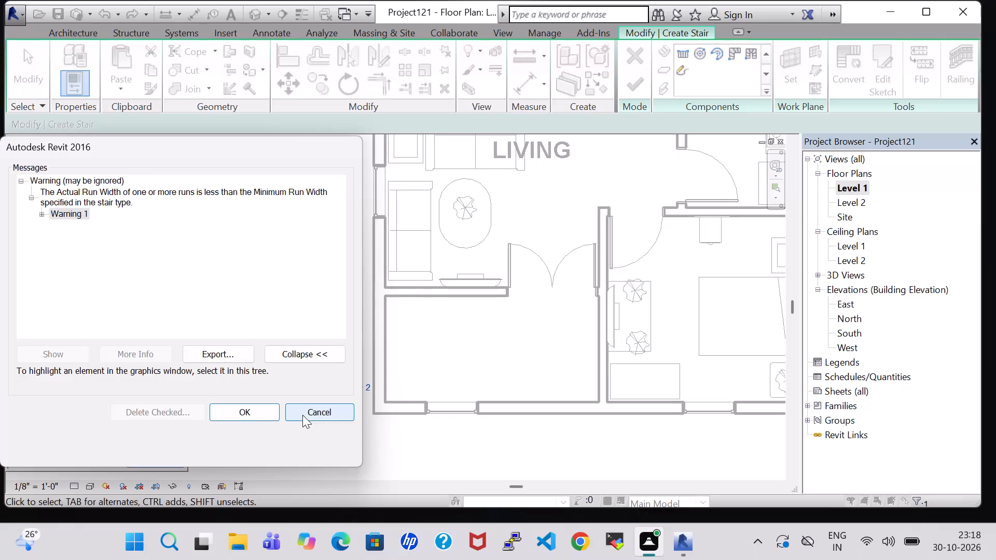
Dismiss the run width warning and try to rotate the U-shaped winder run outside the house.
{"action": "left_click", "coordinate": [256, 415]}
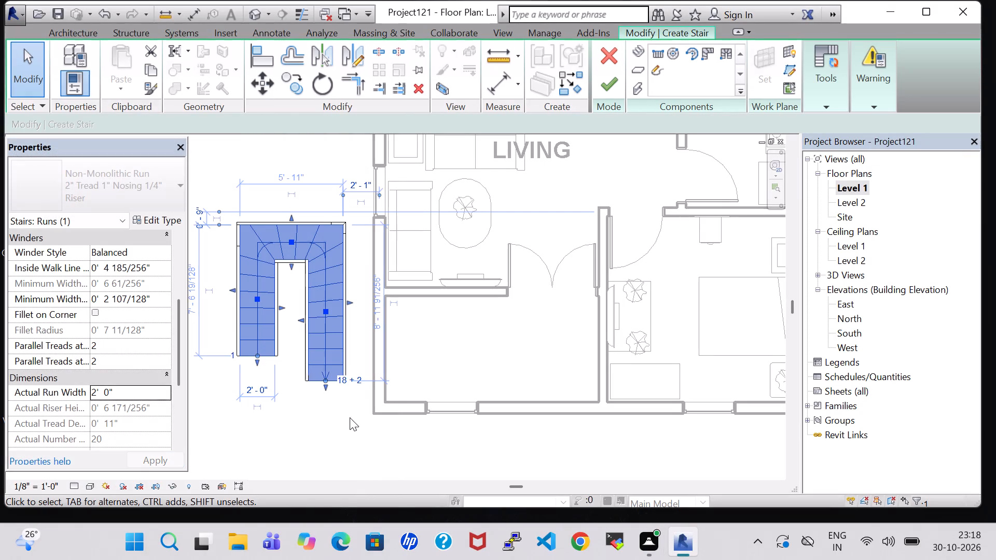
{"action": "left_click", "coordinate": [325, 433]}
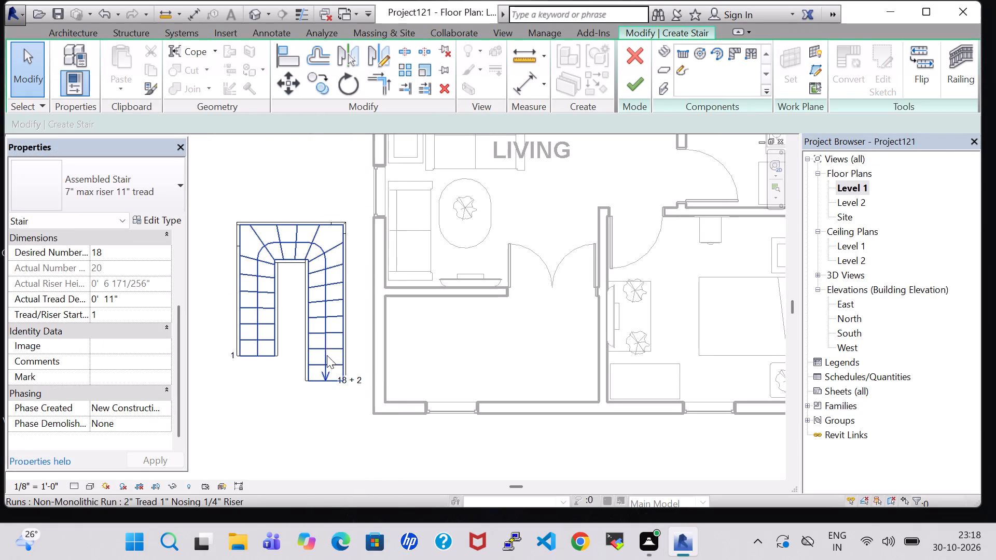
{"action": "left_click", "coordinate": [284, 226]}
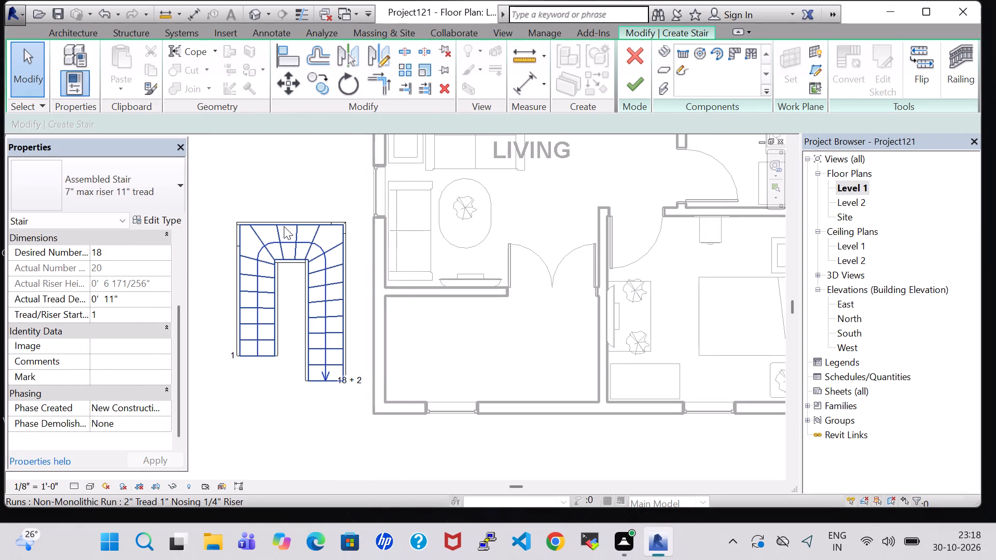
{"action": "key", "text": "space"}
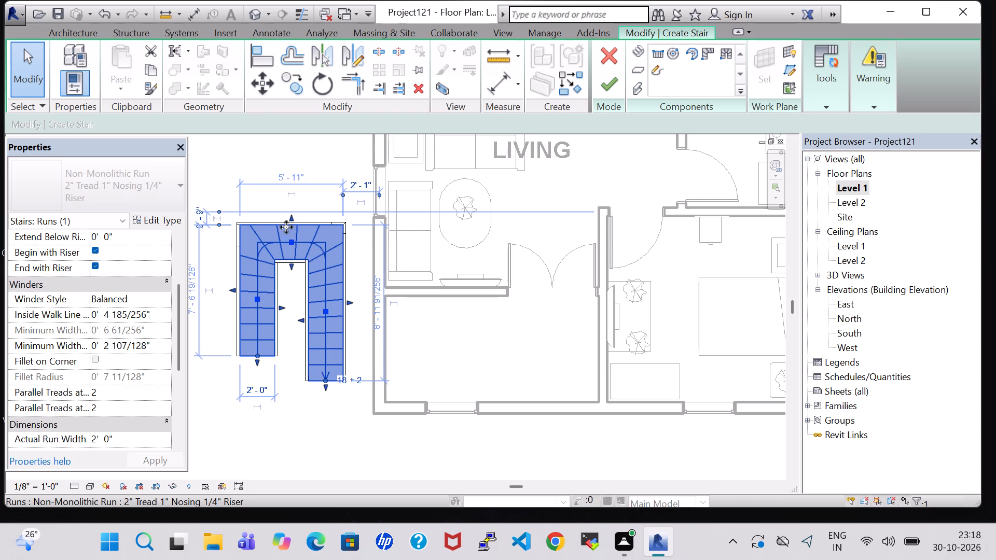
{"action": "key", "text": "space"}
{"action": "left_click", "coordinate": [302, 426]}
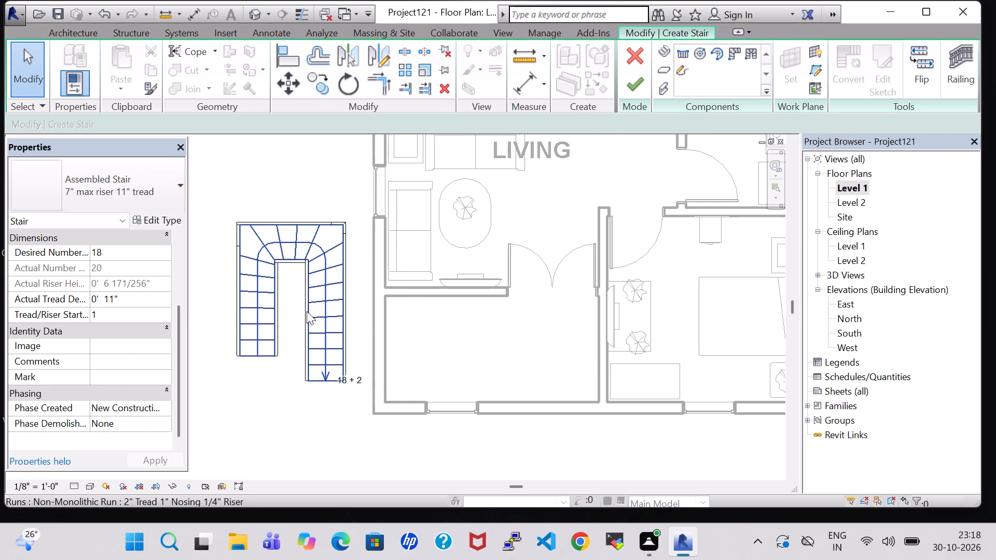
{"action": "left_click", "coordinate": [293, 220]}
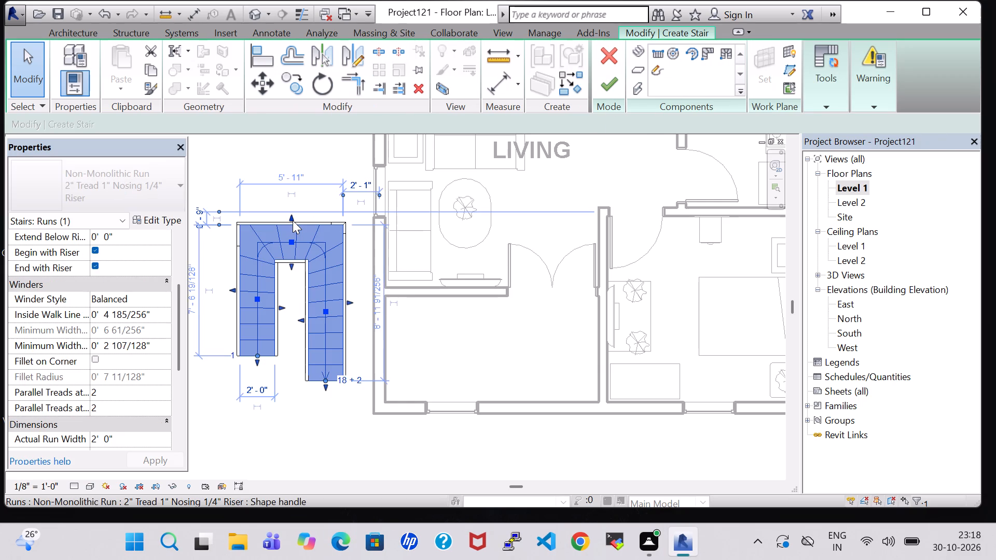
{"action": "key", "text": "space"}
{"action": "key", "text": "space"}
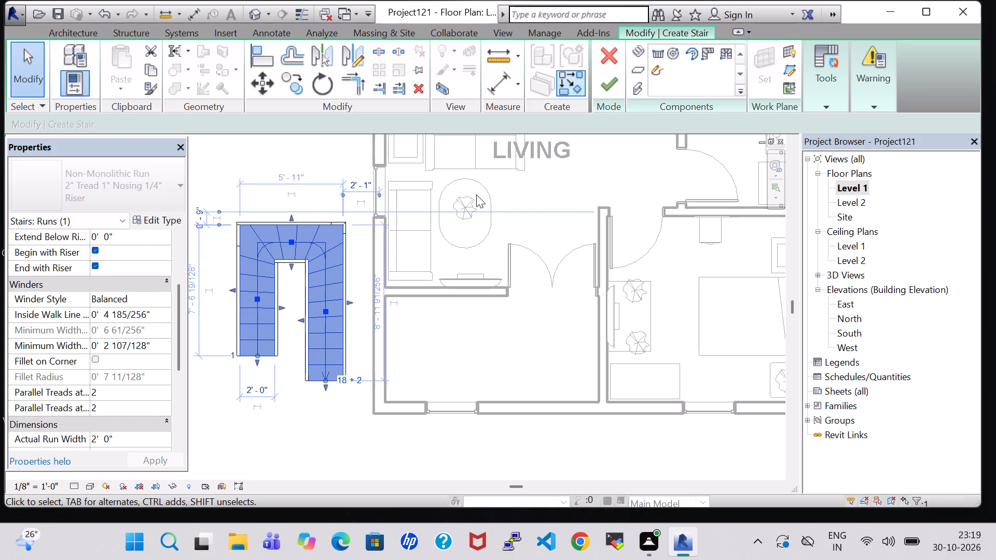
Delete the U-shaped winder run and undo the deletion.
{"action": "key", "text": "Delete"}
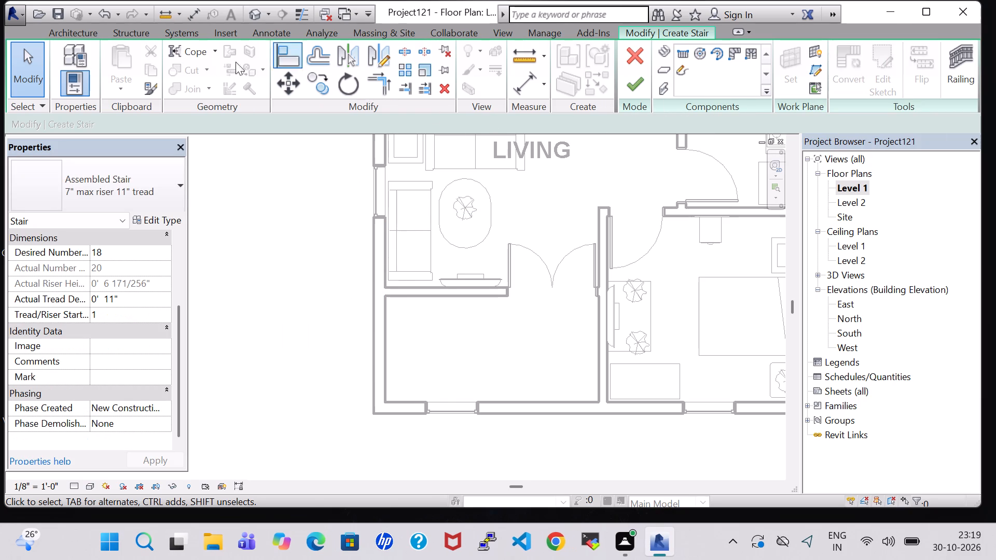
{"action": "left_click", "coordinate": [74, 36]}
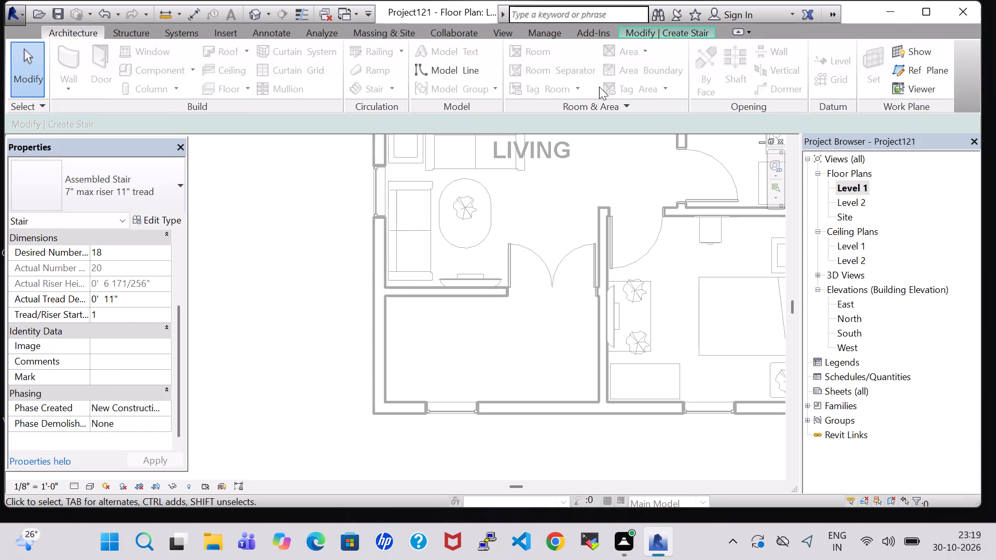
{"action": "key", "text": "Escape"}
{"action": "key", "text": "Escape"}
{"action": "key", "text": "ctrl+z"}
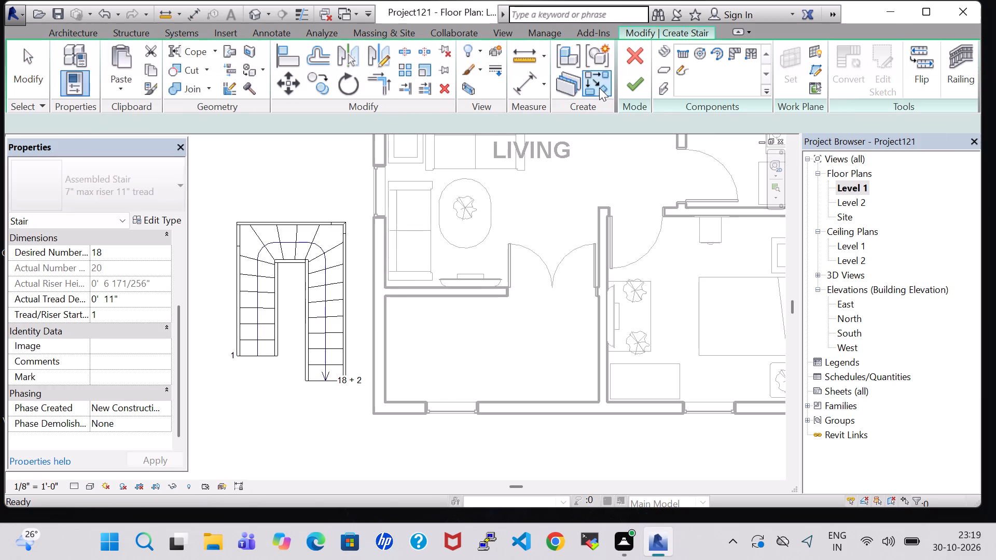
Cancel the current stair edit and discard the unfinished stair.
{"action": "left_click", "coordinate": [635, 60]}
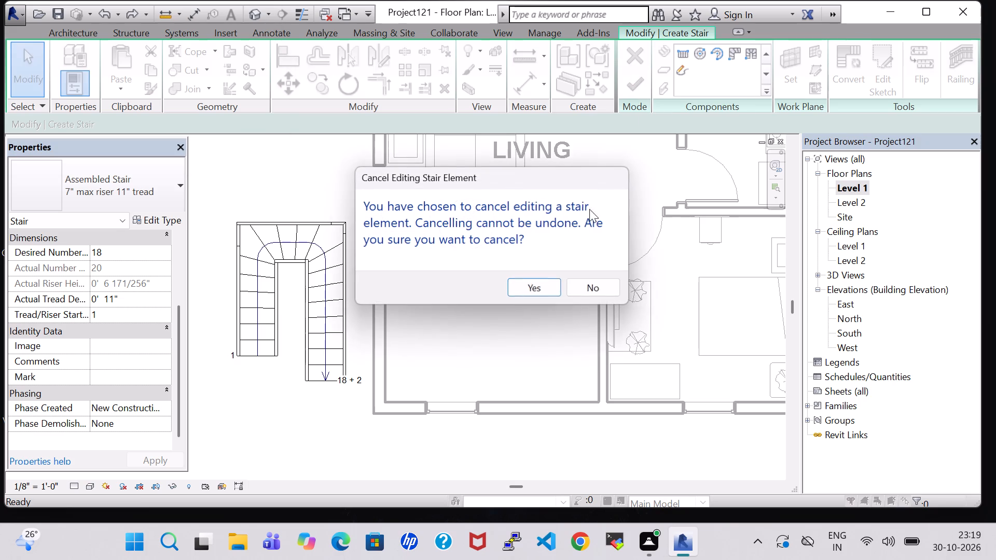
{"action": "left_click", "coordinate": [531, 289]}
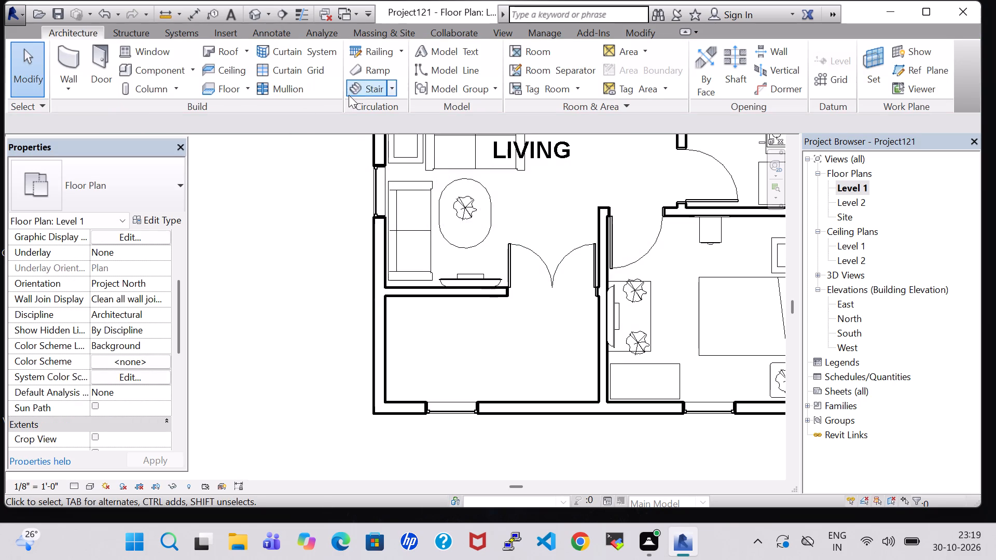
Place a new U-shaped winder stair outside the empty room below LIVING, rotated with its open ends facing the house, about 1' 9" from the wall.
{"action": "left_click", "coordinate": [370, 95]}
{"action": "left_click", "coordinate": [749, 52]}
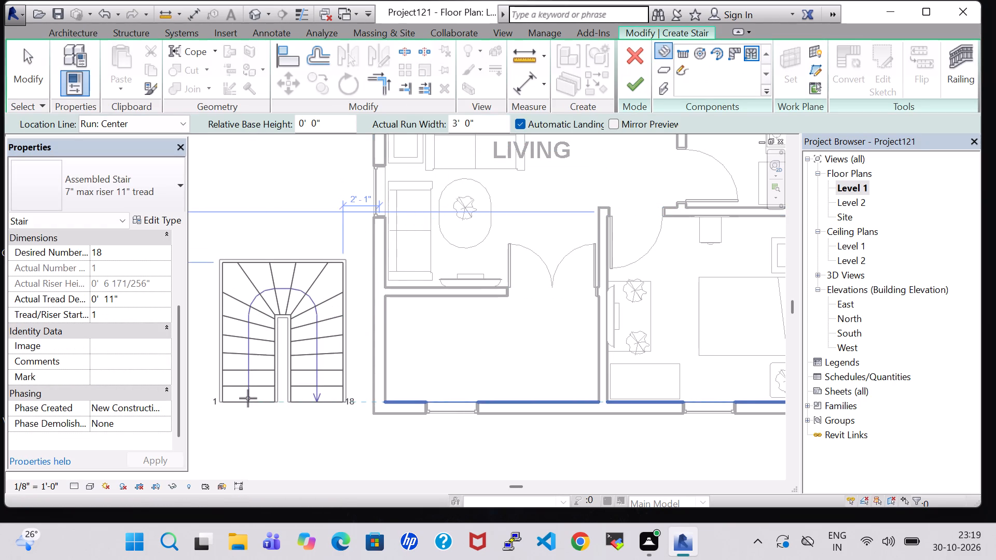
{"action": "key", "text": "space"}
{"action": "scroll", "coordinate": [252, 398], "scroll_direction": "down", "scroll_amount": 2}
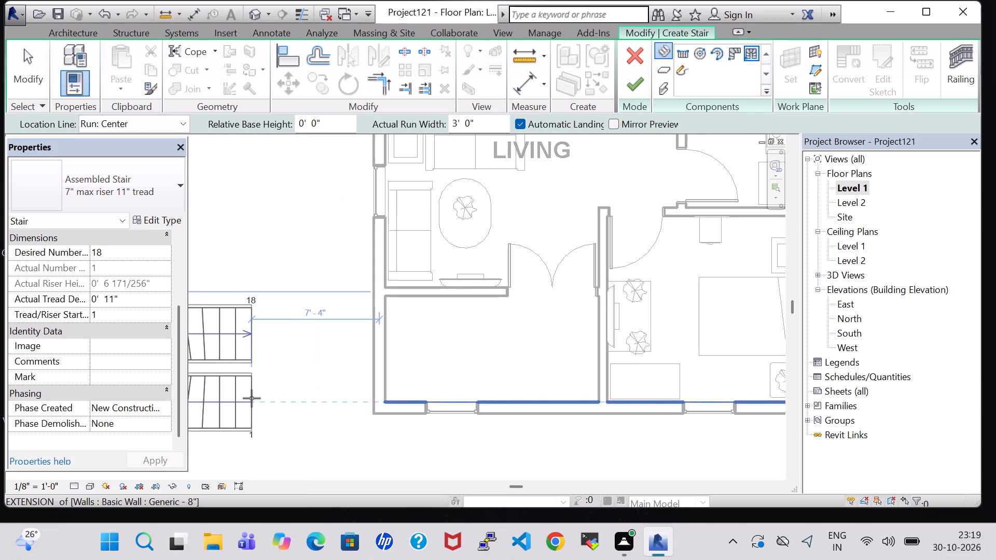
{"action": "middle_click_drag", "start_coordinate": [255, 392], "coordinate": [378, 438]}
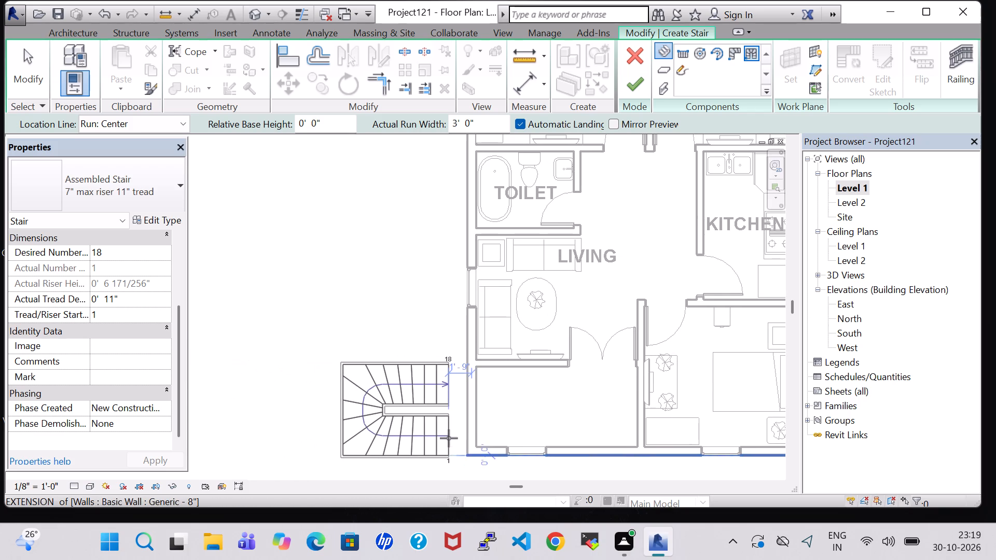
{"action": "left_click", "coordinate": [449, 438]}
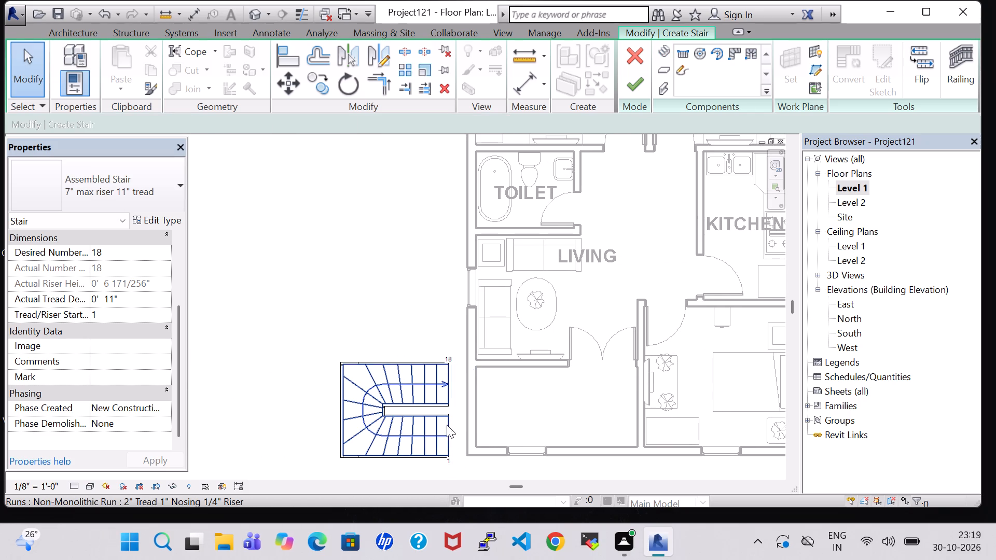
{"action": "key", "text": "Escape"}
{"action": "key", "text": "Escape"}
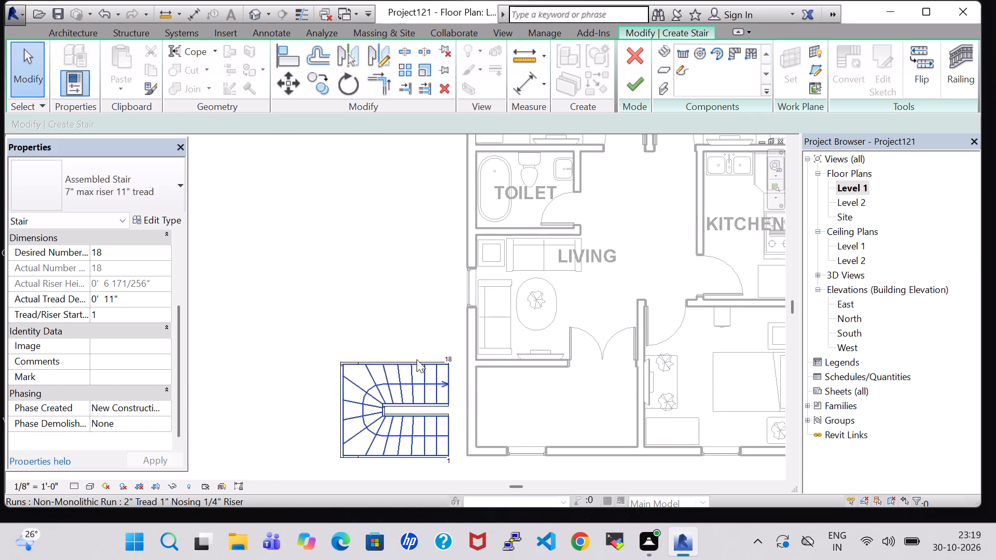
Nudge the winder run away from the house to about 4' 9" from the exterior wall.
{"action": "left_click", "coordinate": [417, 359]}
{"action": "key", "text": "Left"}
{"action": "key", "text": "Left"}
{"action": "key", "text": "Left"}
{"action": "key", "text": "Left"}
{"action": "key", "text": "Left"}
{"action": "key", "text": "Left"}
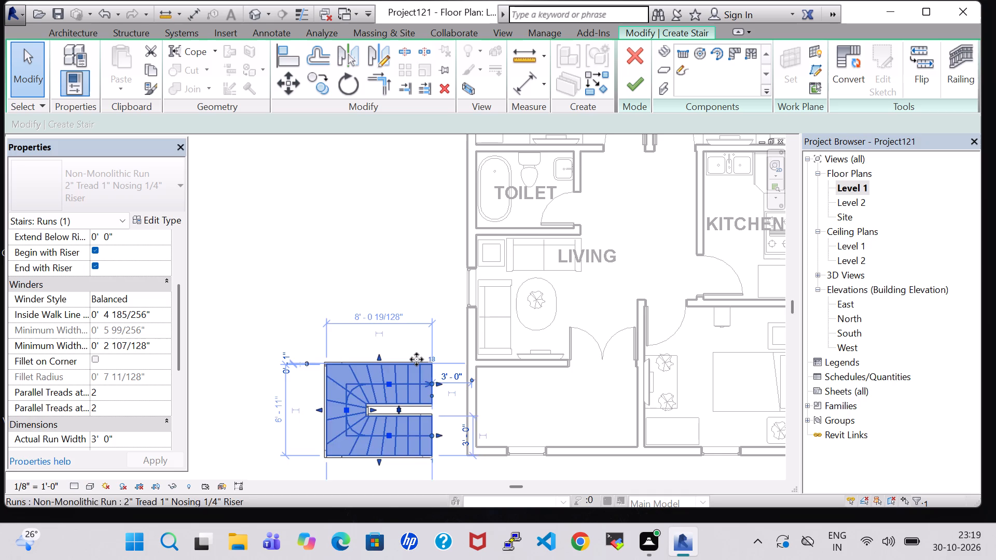
{"action": "key", "text": "Left"}
{"action": "key", "text": "Left"}
{"action": "key", "text": "Left"}
{"action": "key", "text": "Left"}
{"action": "key", "text": "Left"}
{"action": "key", "text": "Left"}
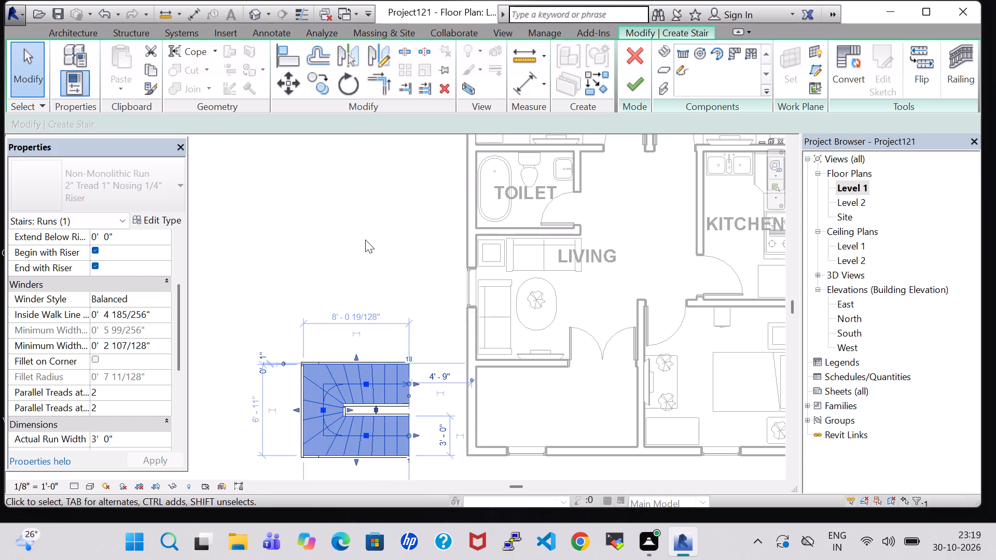
{"action": "left_click", "coordinate": [365, 240]}
Set the winder run's Relative Top Height to 11' 0".
{"action": "scroll", "coordinate": [99, 270], "scroll_direction": "up", "scroll_amount": 2}
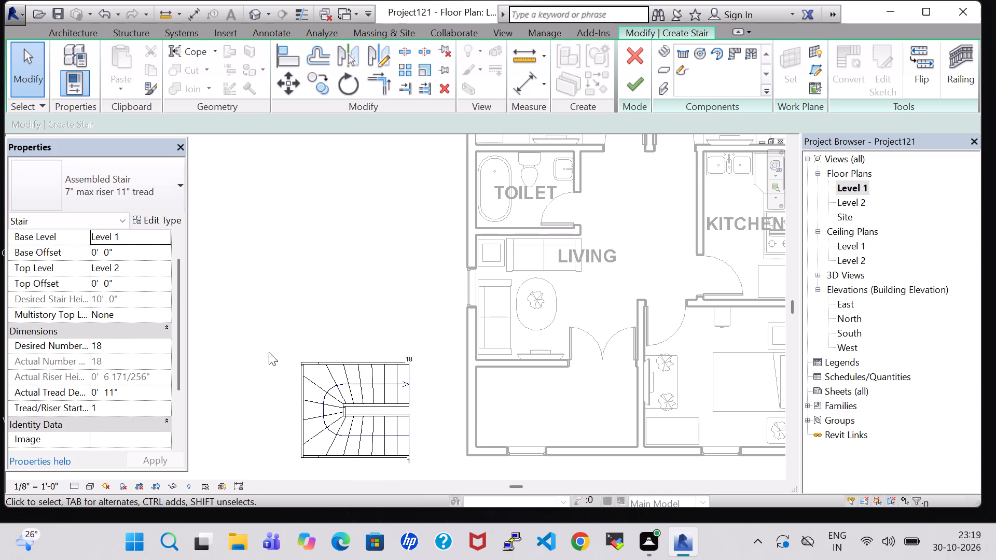
{"action": "left_click", "coordinate": [303, 367]}
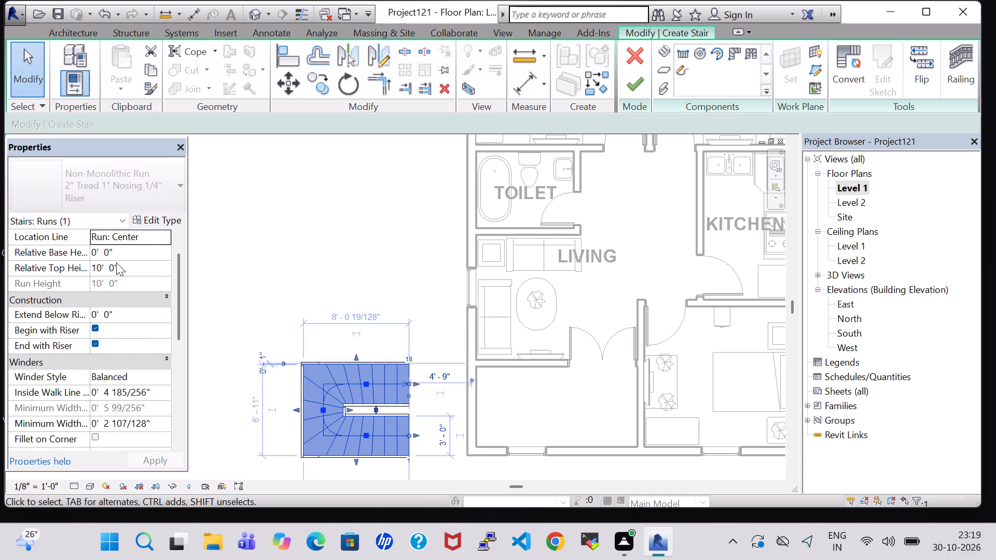
{"action": "scroll", "coordinate": [96, 253], "scroll_direction": "up", "scroll_amount": 4}
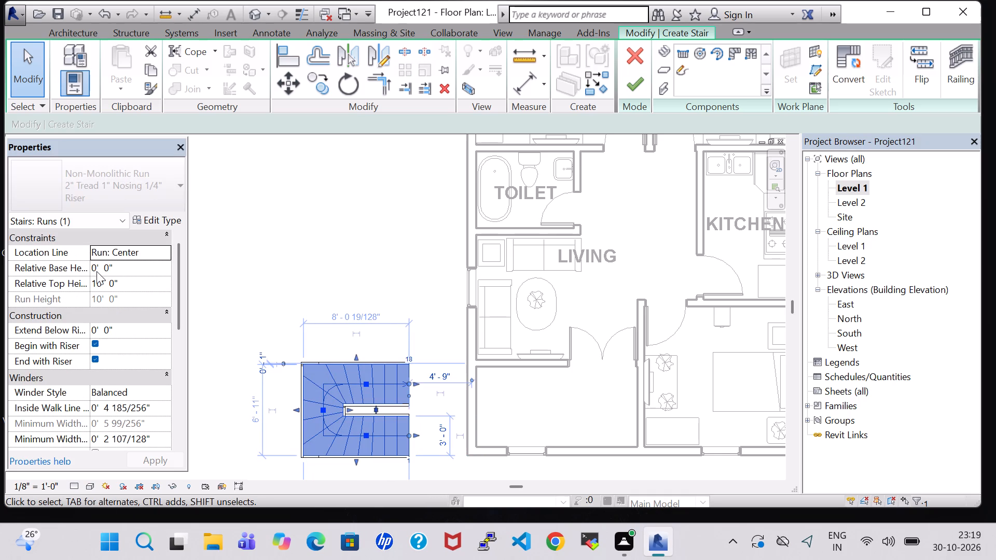
{"action": "left_click", "coordinate": [102, 284]}
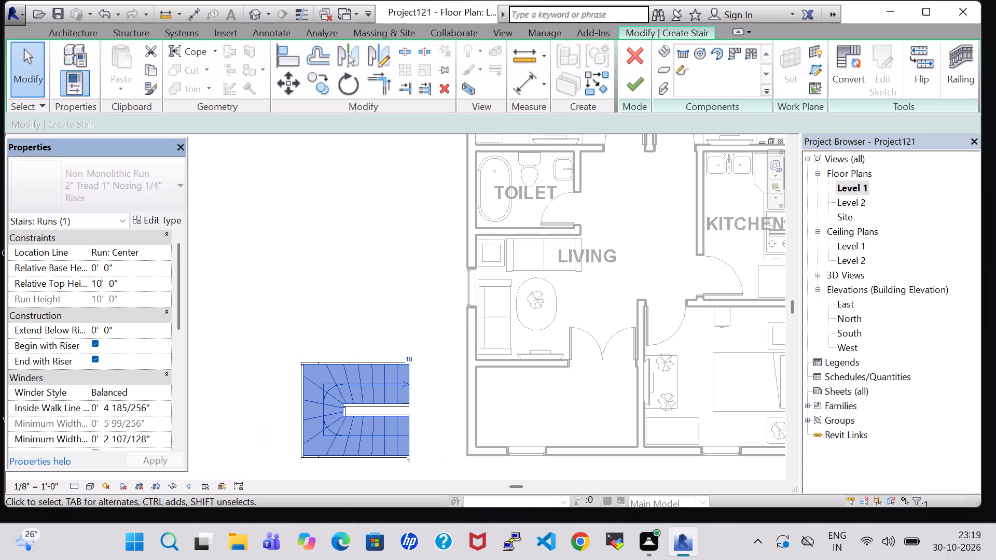
{"action": "key", "text": "BackSpace"}
{"action": "key", "text": "1"}
Set the winder run's Actual Run Width to 2' 0" and apply the changes.
{"action": "scroll", "coordinate": [109, 334], "scroll_direction": "down", "scroll_amount": 3}
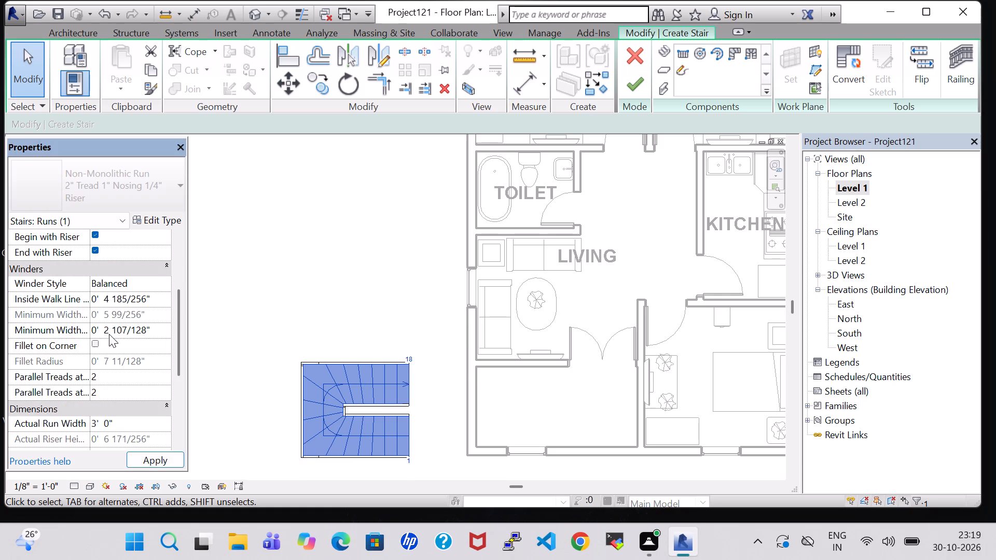
{"action": "scroll", "coordinate": [109, 334], "scroll_direction": "down", "scroll_amount": 2}
{"action": "left_click", "coordinate": [97, 347]}
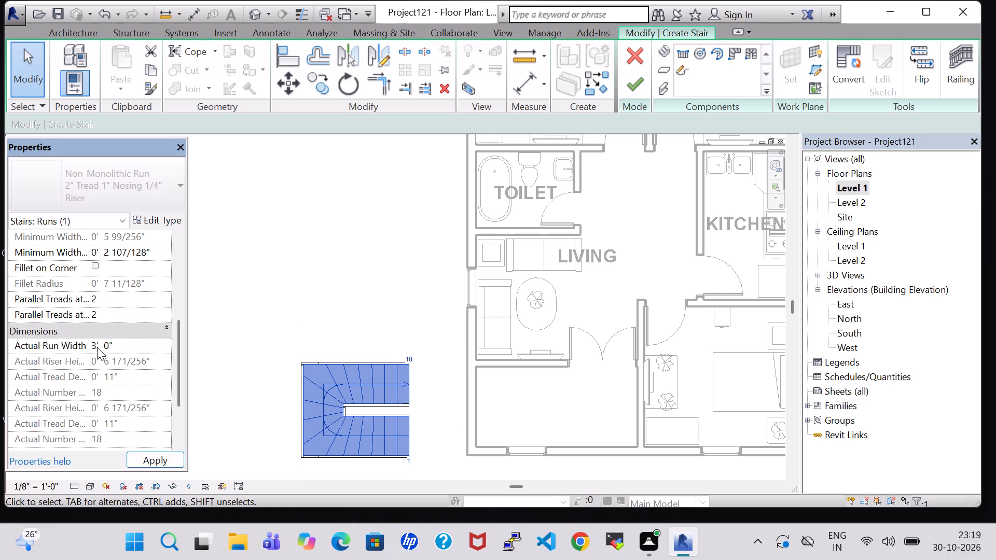
{"action": "key", "text": "BackSpace"}
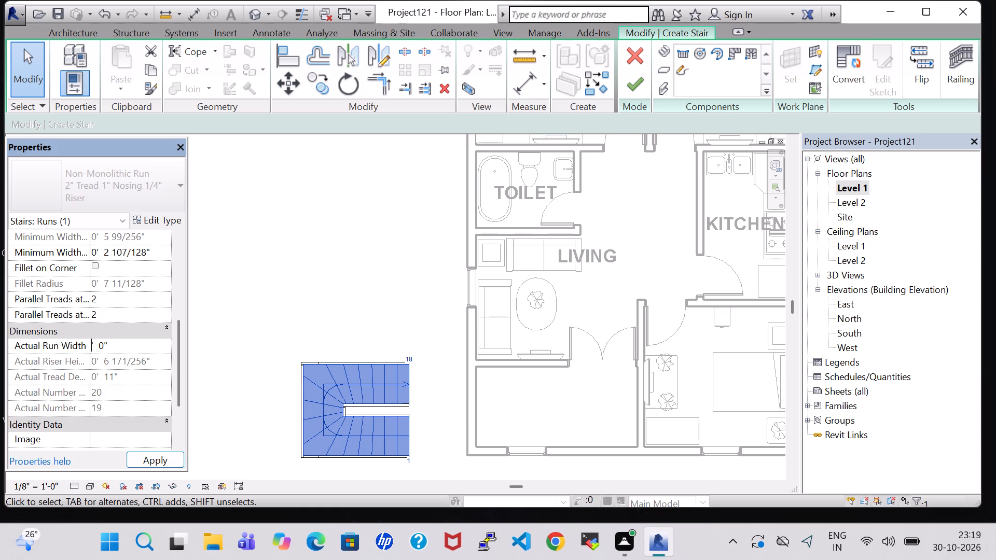
{"action": "key", "text": "2"}
{"action": "left_click", "coordinate": [162, 463]}
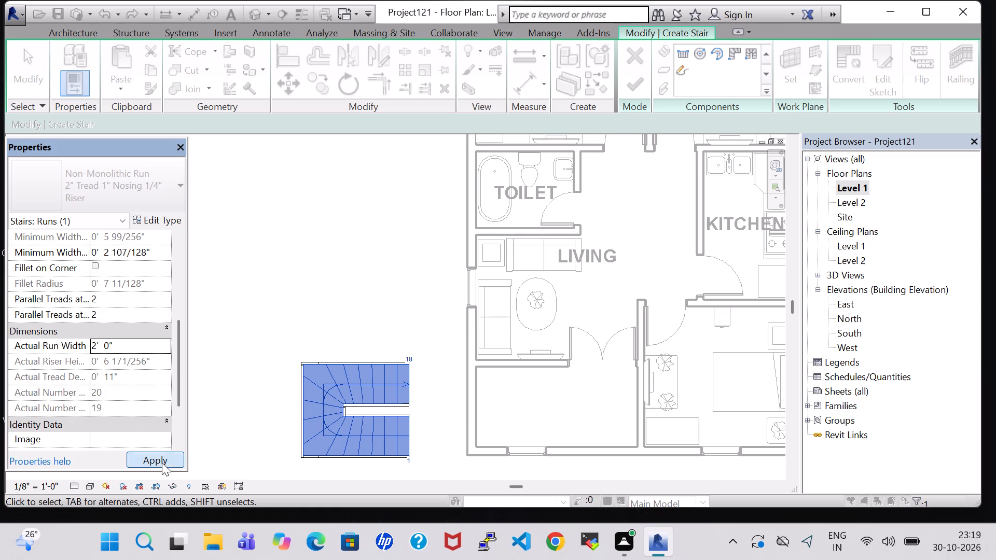
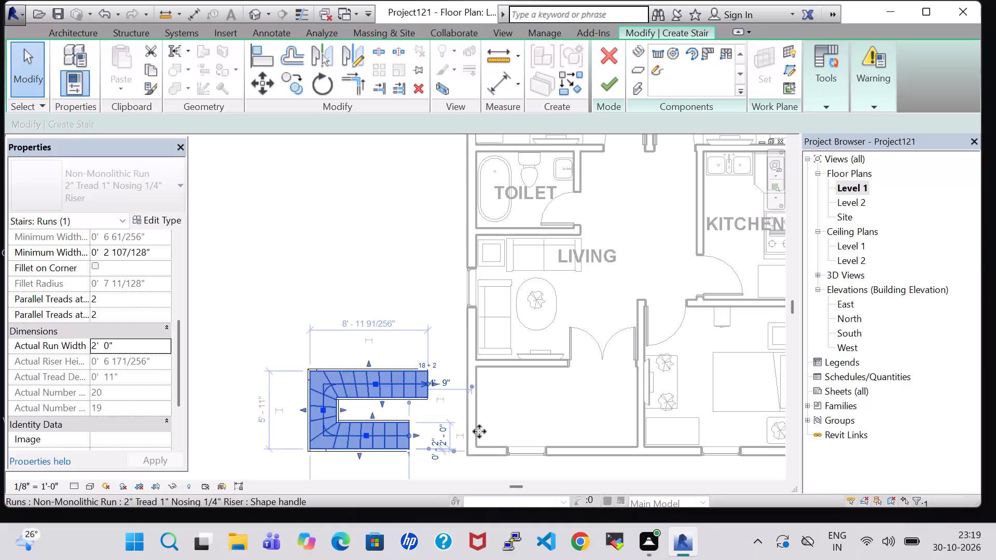
Shorten both legs of the U-shaped winder run from their open ends, making the leg nearer LIVING about 5' 3" long overall.
{"action": "left_click", "coordinate": [389, 270]}
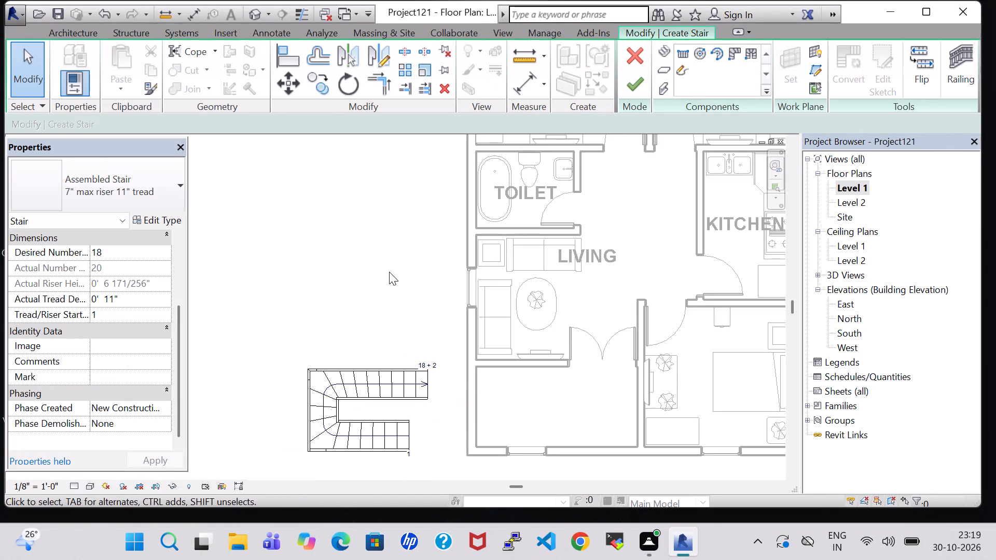
{"action": "left_click", "coordinate": [411, 433]}
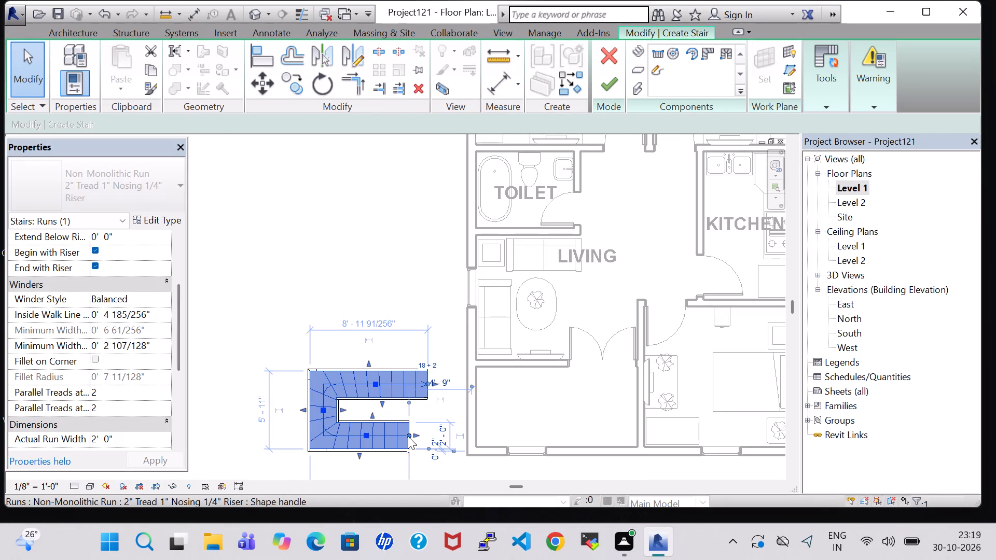
{"action": "left_click_drag", "start_coordinate": [409, 436], "coordinate": [381, 437]}
{"action": "left_click", "coordinate": [426, 381]}
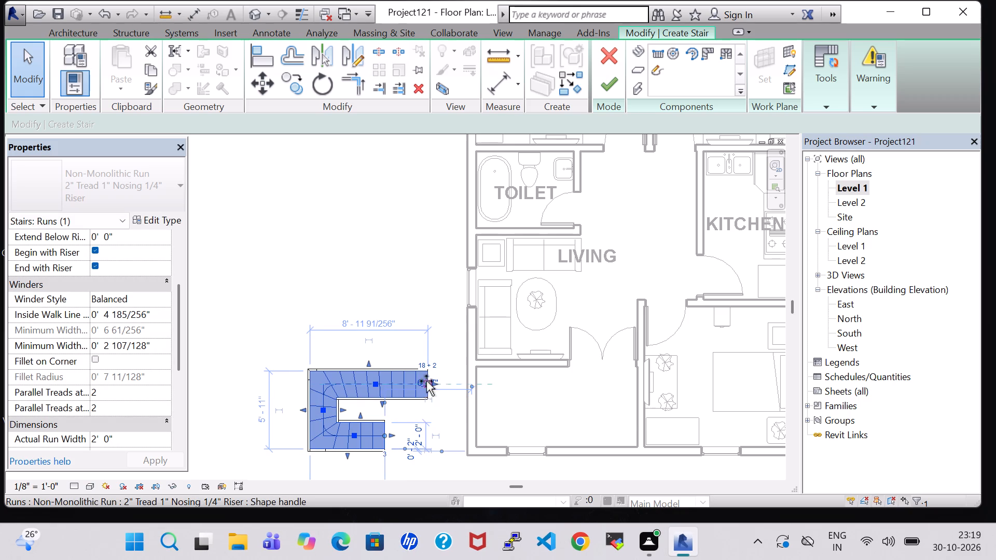
{"action": "left_click_drag", "start_coordinate": [426, 381], "coordinate": [392, 384]}
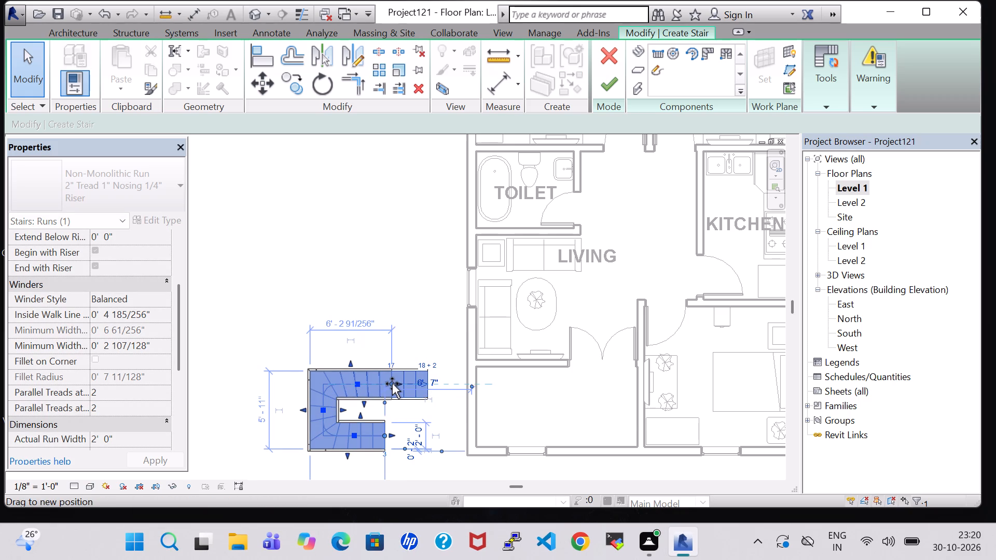
{"action": "left_click_drag", "start_coordinate": [392, 384], "coordinate": [384, 384]}
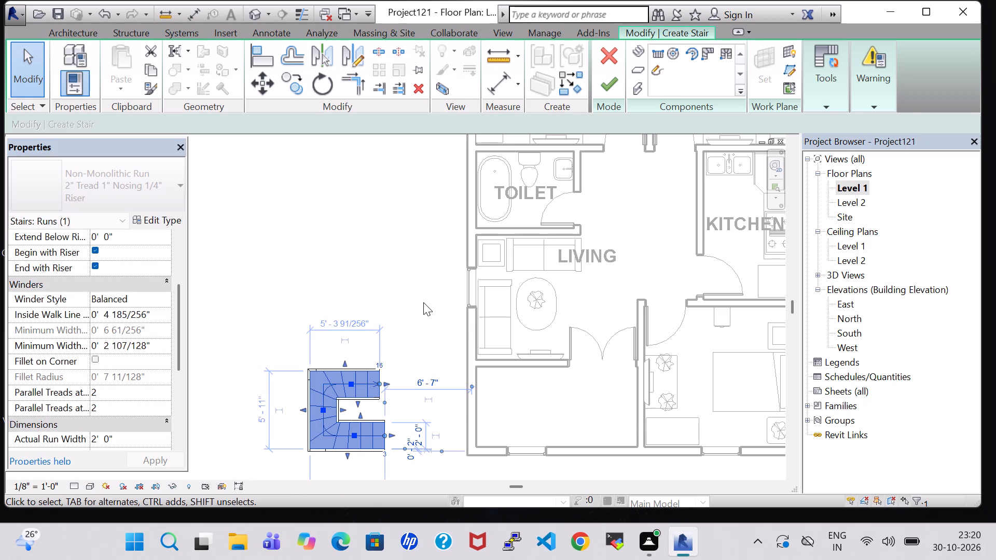
Nudge the winder run through the exterior wall into the empty room below LIVING, about 1' 3" from that wall.
{"action": "left_click", "coordinate": [423, 302]}
{"action": "key", "text": "Right"}
{"action": "key", "text": "Right"}
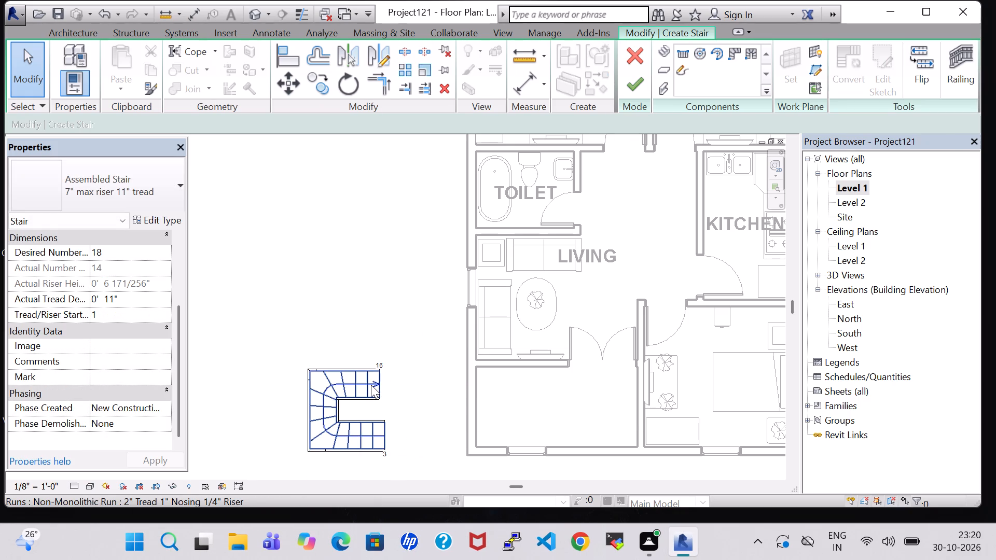
{"action": "left_click", "coordinate": [371, 385]}
{"action": "key", "text": "Right"}
{"action": "key", "text": "Right"}
{"action": "key", "text": "Right"}
{"action": "key", "text": "Right"}
{"action": "key", "text": "Right"}
{"action": "key", "text": "Right"}
{"action": "key", "text": "Right"}
{"action": "key", "text": "Right"}
{"action": "key", "text": "Right"}
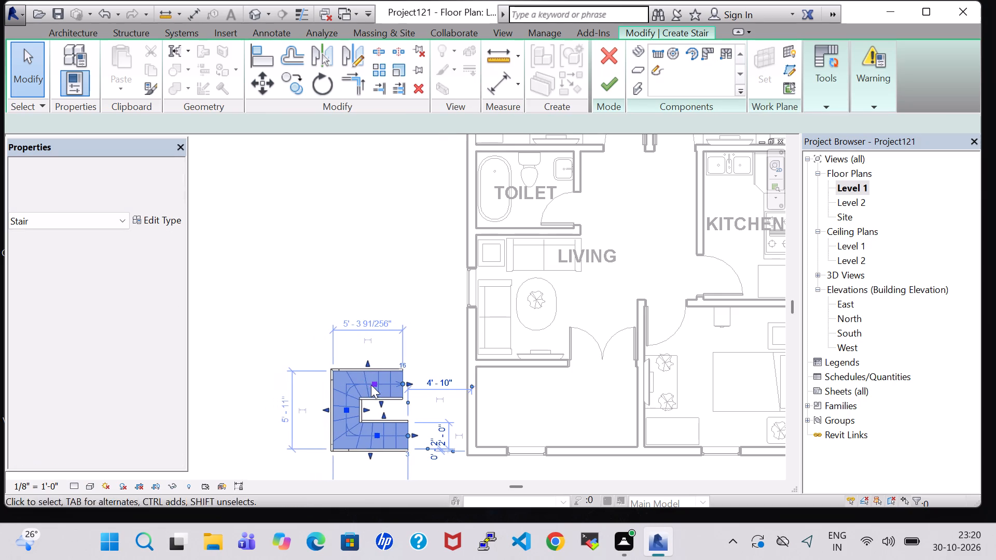
{"action": "key", "text": "Right"}
{"action": "key", "text": "Right"}
{"action": "key", "text": "Right"}
{"action": "key", "text": "Right"}
{"action": "key", "text": "Right"}
{"action": "key", "text": "Right"}
{"action": "key", "text": "Right"}
{"action": "key", "text": "Right"}
{"action": "key", "text": "Right"}
{"action": "key", "text": "Right"}
{"action": "key", "text": "Right"}
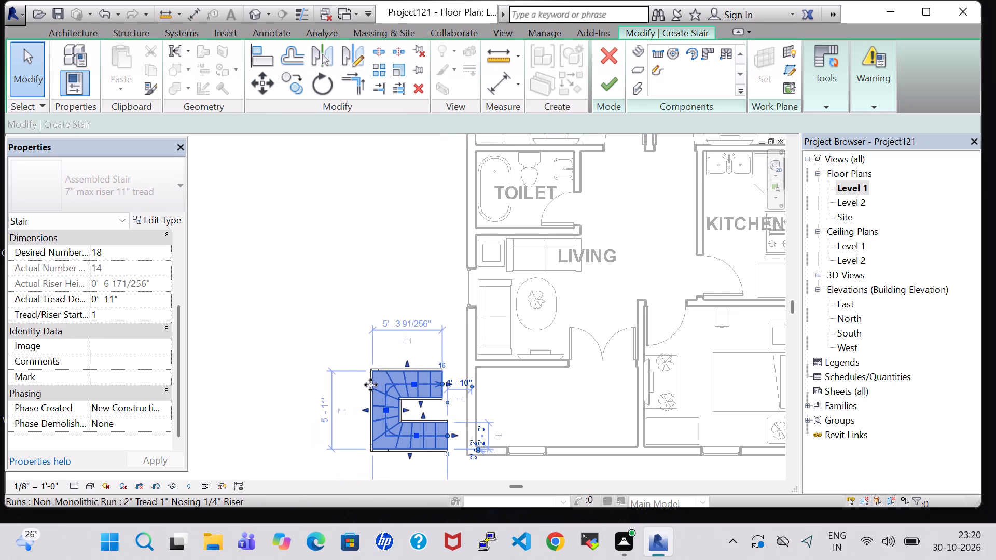
{"action": "key", "text": "Right"}
{"action": "key", "text": "Right"}
{"action": "key", "text": "Right"}
{"action": "key", "text": "Right"}
{"action": "key", "text": "Right"}
{"action": "key", "text": "Right"}
{"action": "key", "text": "Right"}
{"action": "key", "text": "Right"}
{"action": "key", "text": "Right"}
{"action": "key", "text": "Right"}
{"action": "key", "text": "Right"}
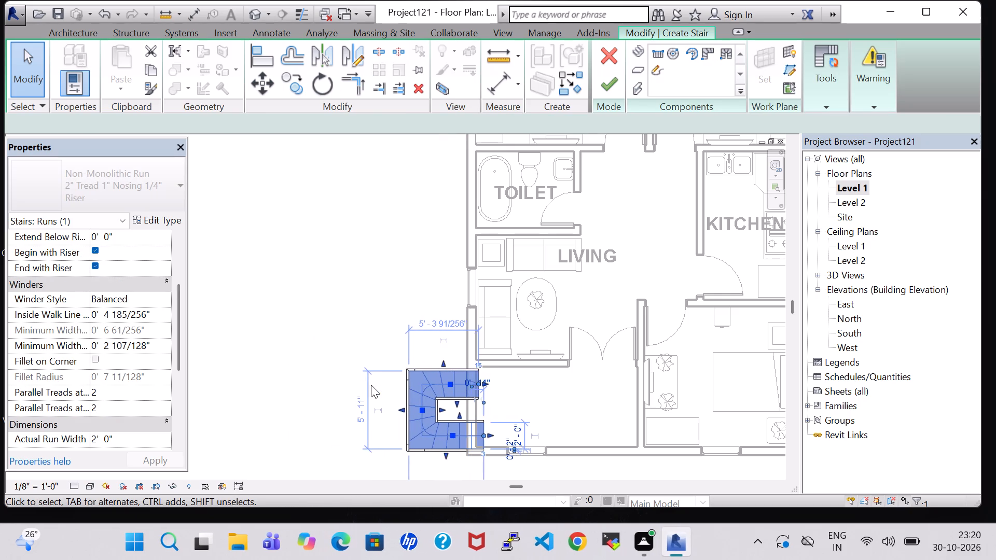
{"action": "key", "text": "Right"}
{"action": "key", "text": "Right"}
{"action": "key", "text": "Right"}
{"action": "key", "text": "Right"}
{"action": "key", "text": "Right"}
{"action": "key", "text": "Right"}
{"action": "key", "text": "Right"}
{"action": "key", "text": "Right"}
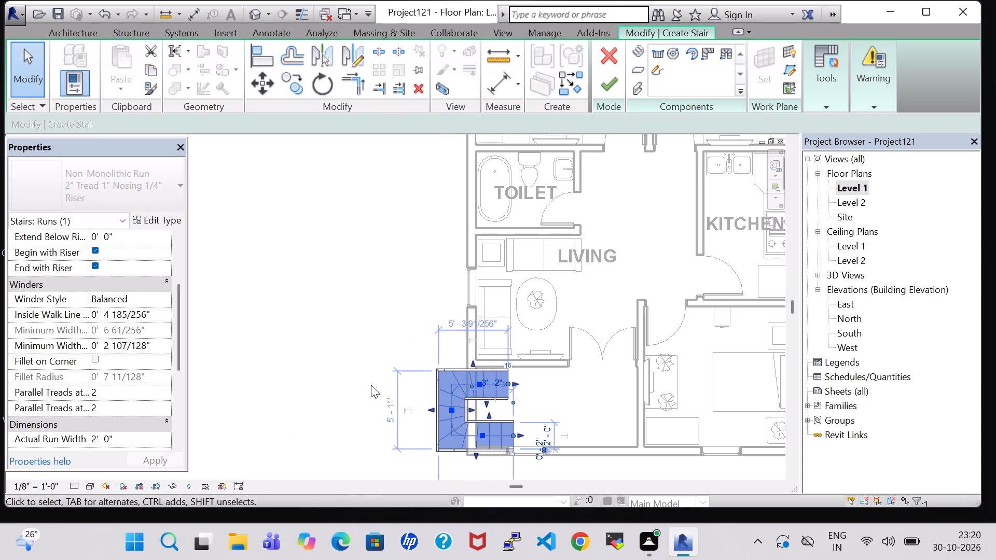
{"action": "key", "text": "Right"}
{"action": "key", "text": "Right"}
{"action": "key", "text": "Right"}
{"action": "key", "text": "Right"}
{"action": "key", "text": "Right"}
{"action": "key", "text": "Right"}
{"action": "key", "text": "Right"}
{"action": "key", "text": "Right"}
{"action": "key", "text": "Right"}
{"action": "key", "text": "Right"}
{"action": "key", "text": "Right"}
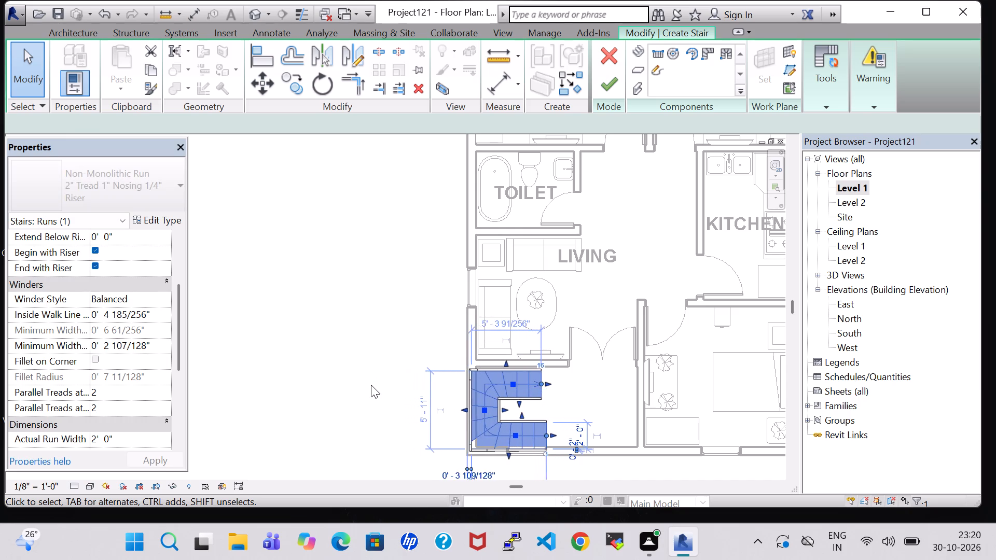
{"action": "key", "text": "Right"}
{"action": "key", "text": "Right"}
{"action": "key", "text": "Right"}
{"action": "key", "text": "Right"}
{"action": "key", "text": "Right"}
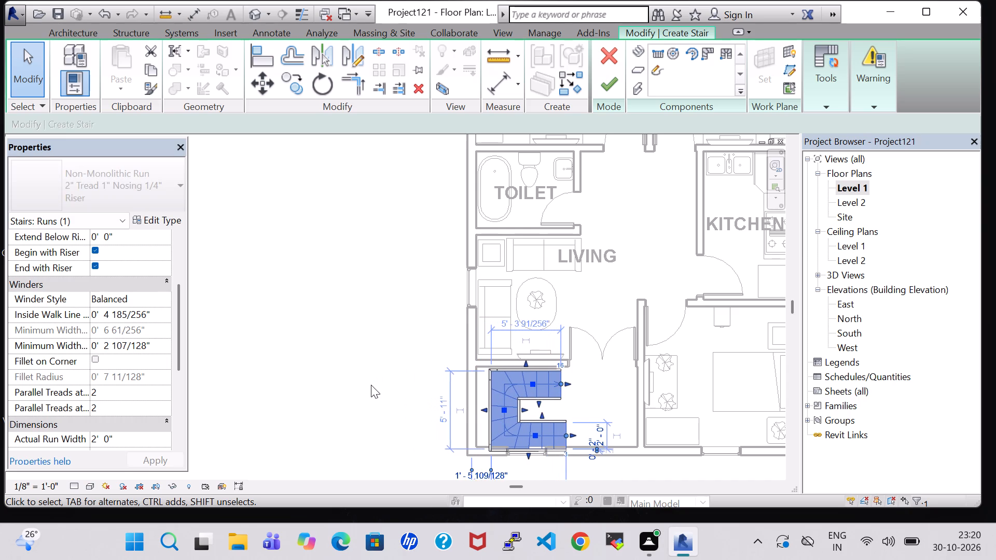
{"action": "key", "text": "Left"}
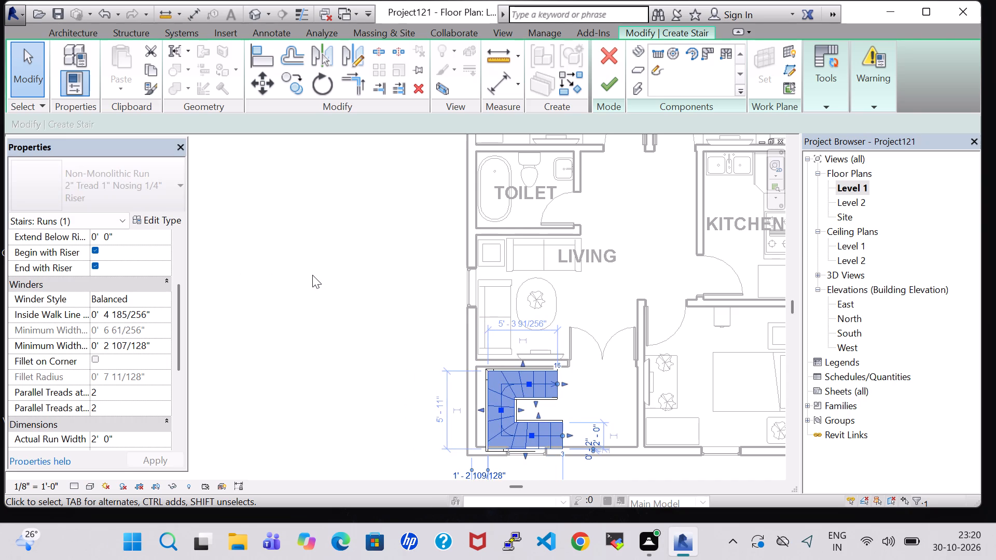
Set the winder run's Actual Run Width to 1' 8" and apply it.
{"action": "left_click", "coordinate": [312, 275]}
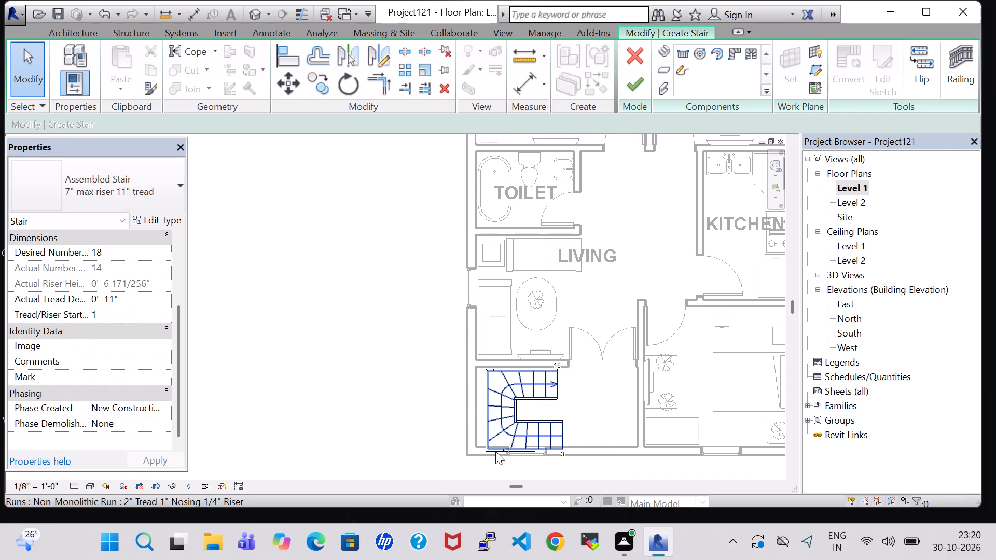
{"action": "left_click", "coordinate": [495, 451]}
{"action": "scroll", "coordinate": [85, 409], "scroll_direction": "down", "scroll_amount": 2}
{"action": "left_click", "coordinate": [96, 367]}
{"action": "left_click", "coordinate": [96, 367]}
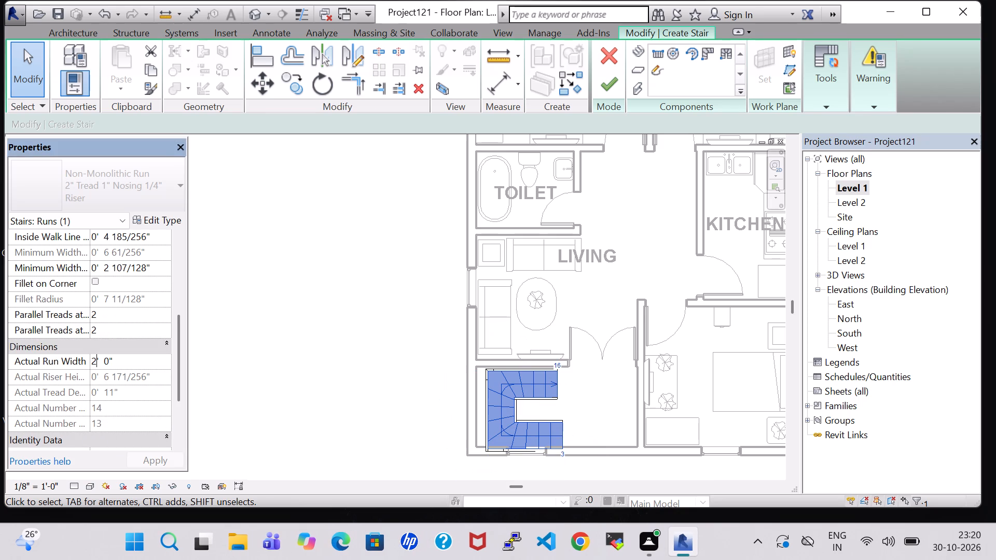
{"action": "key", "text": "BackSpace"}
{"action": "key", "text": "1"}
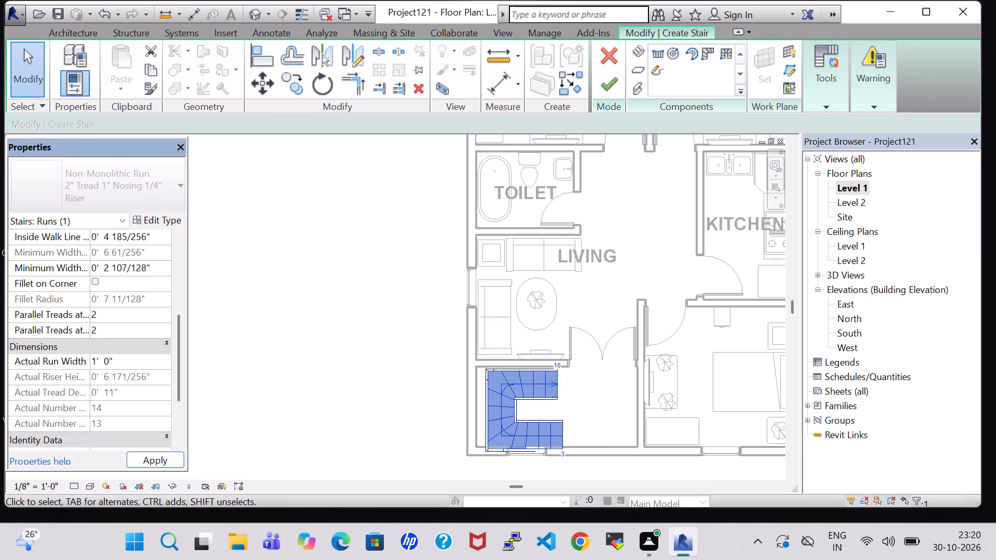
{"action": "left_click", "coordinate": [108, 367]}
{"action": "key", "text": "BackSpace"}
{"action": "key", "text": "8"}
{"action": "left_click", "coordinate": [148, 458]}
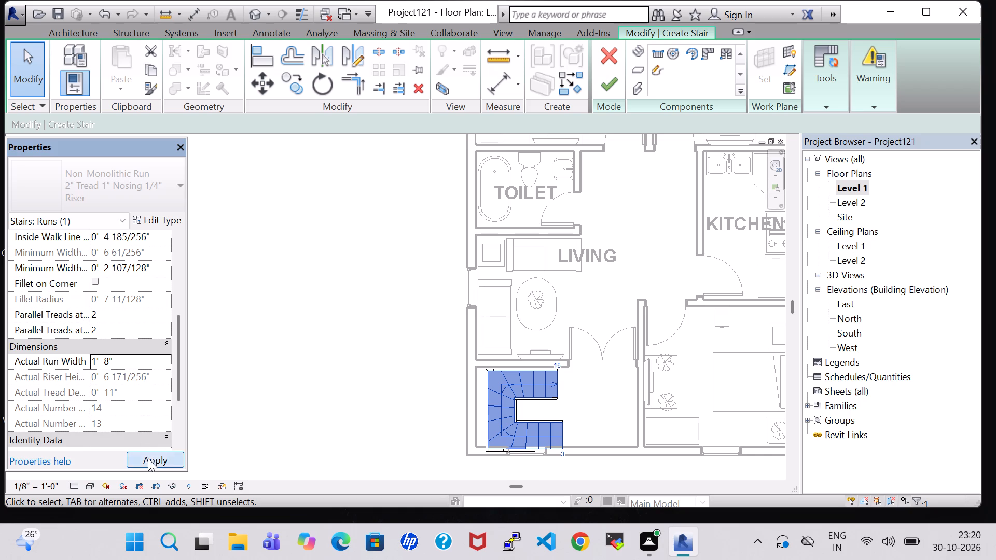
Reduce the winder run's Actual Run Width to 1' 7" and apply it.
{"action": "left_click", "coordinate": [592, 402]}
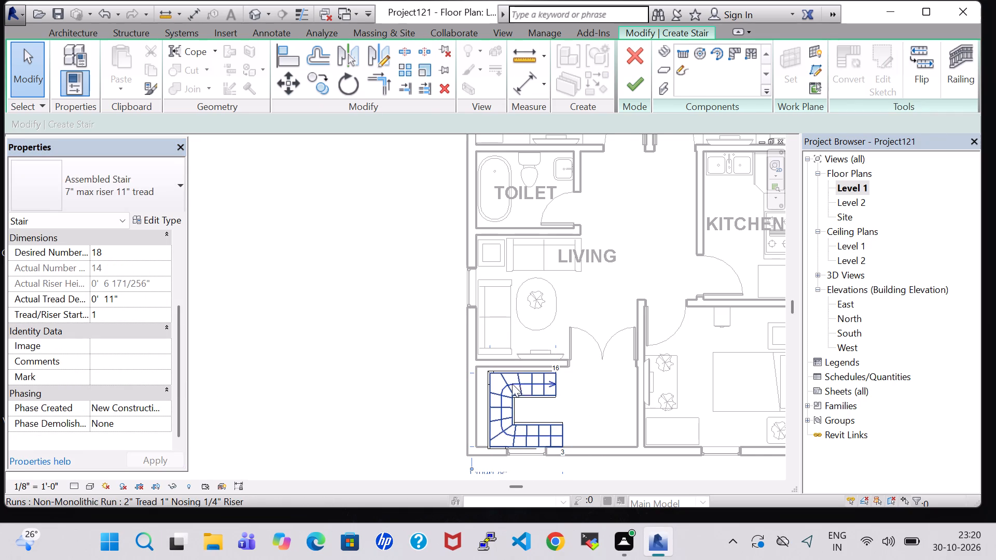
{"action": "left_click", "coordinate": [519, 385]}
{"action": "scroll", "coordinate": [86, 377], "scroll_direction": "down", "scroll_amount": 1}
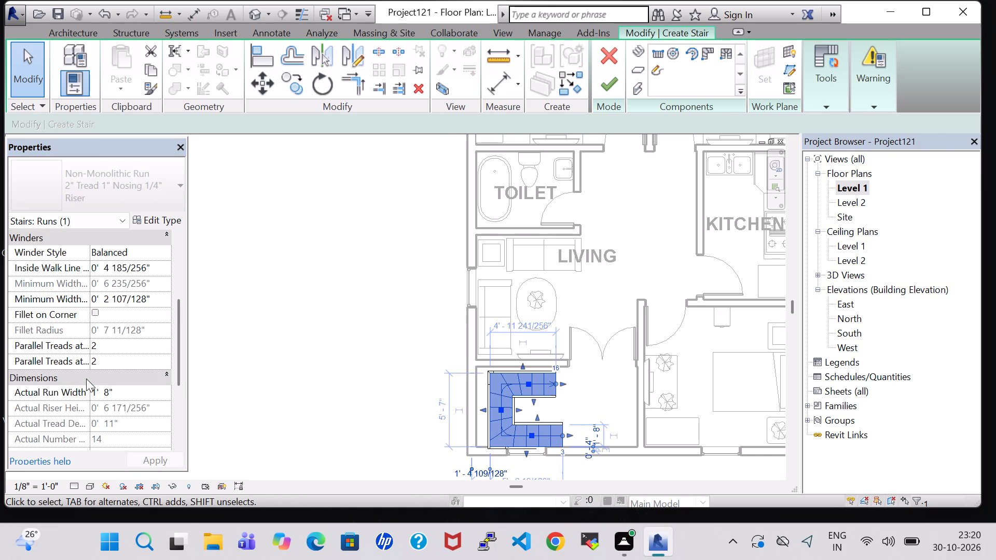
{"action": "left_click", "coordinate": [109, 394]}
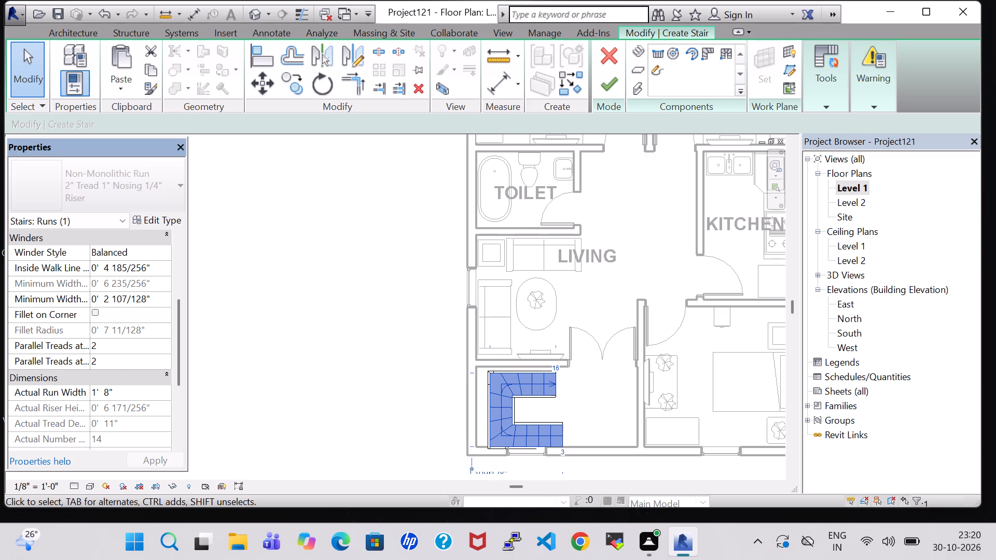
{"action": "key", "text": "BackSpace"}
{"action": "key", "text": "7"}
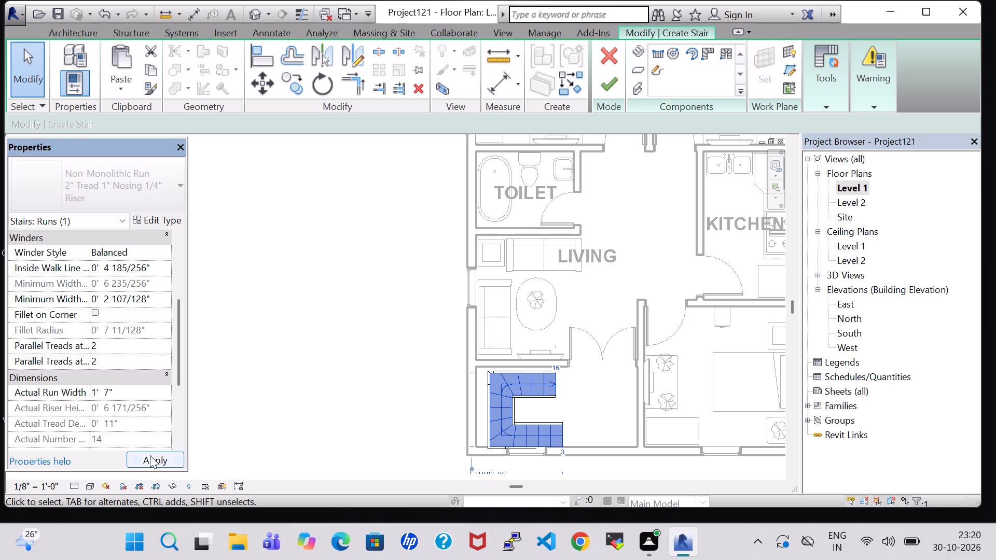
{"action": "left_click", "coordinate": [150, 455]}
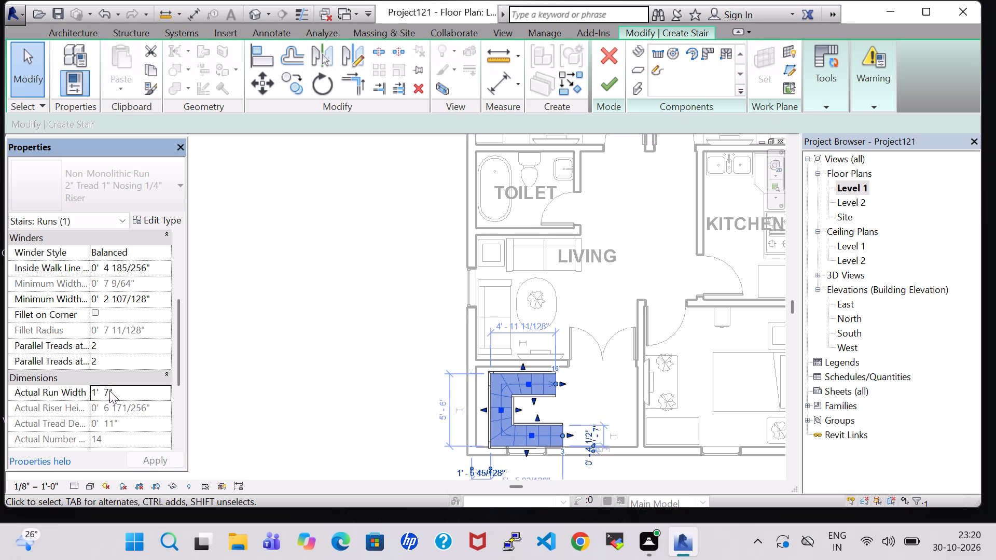
Set the winder run's Actual Run Width to 1' 6" and apply it.
{"action": "left_click", "coordinate": [109, 390]}
{"action": "key", "text": "BackSpace"}
{"action": "key", "text": "6"}
{"action": "left_click", "coordinate": [152, 455]}
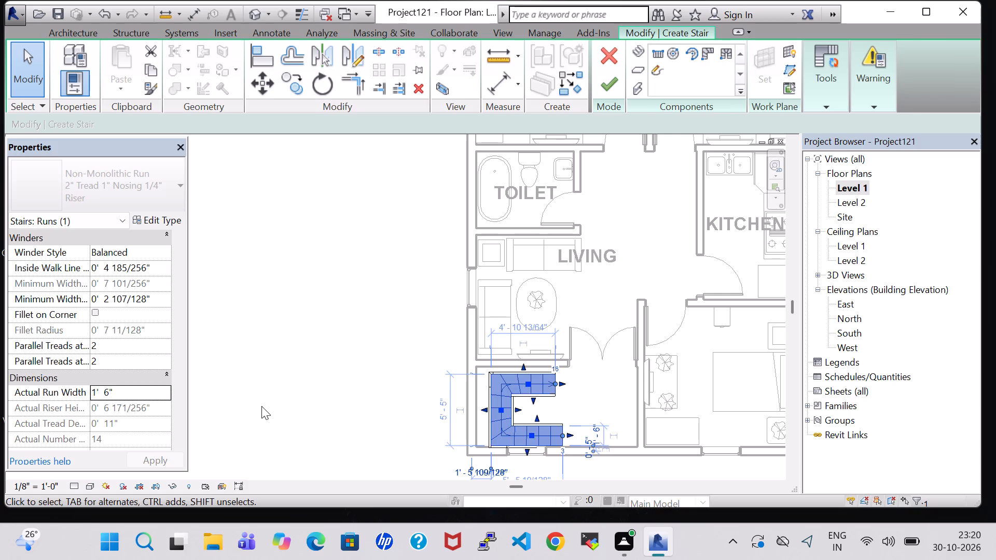
{"action": "left_click", "coordinate": [261, 406]}
Nudge the winder run one increment toward the wall shared with LIVING.
{"action": "left_click", "coordinate": [497, 396]}
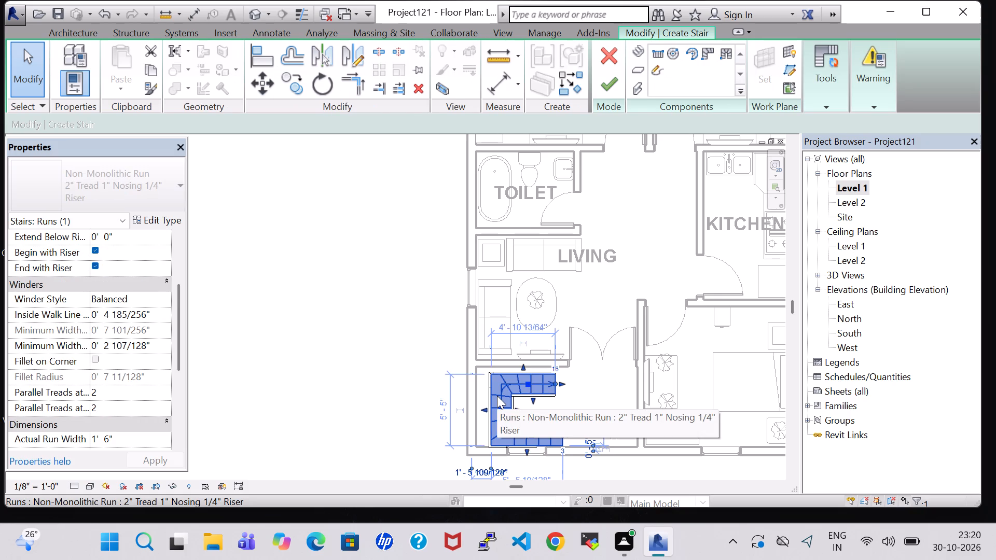
{"action": "key", "text": "Up"}
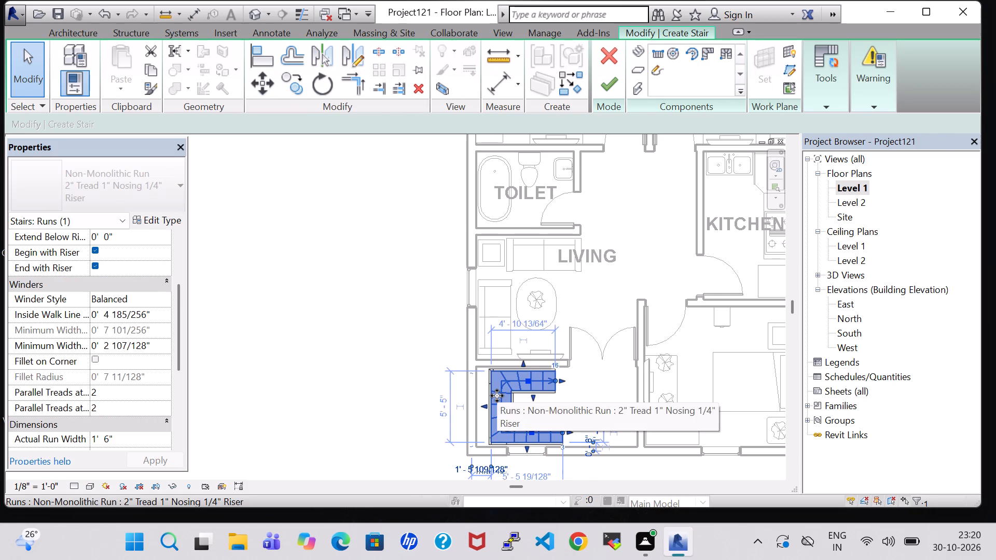
{"action": "left_click", "coordinate": [578, 390]}
Finish the stair edit for the winder stair and dismiss the railing warning.
{"action": "scroll", "coordinate": [578, 390], "scroll_direction": "up", "scroll_amount": 4}
{"action": "middle_click_drag", "start_coordinate": [578, 397], "coordinate": [578, 336]}
{"action": "scroll", "coordinate": [576, 333], "scroll_direction": "up", "scroll_amount": 1}
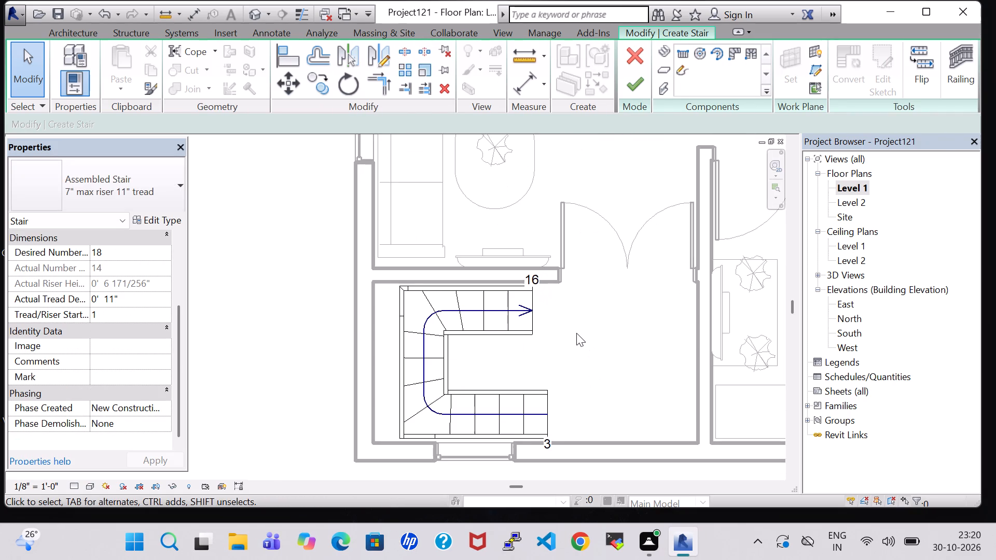
{"action": "left_click", "coordinate": [626, 89]}
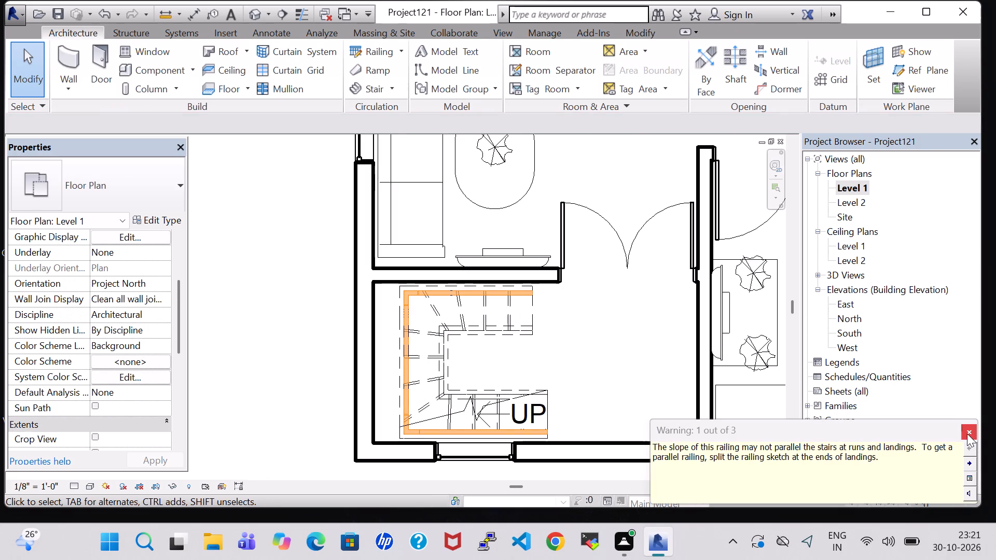
{"action": "left_click", "coordinate": [967, 433]}
Examine the finished winder stair and its railings inside the house in the default 3D view, and return to the Level 1 floor plan.
{"action": "left_click", "coordinate": [253, 16]}
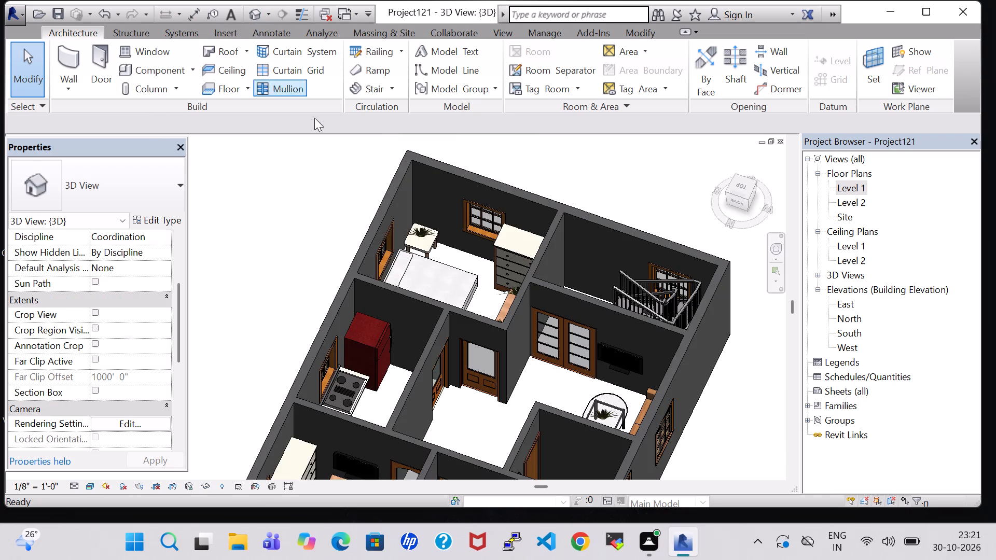
{"action": "middle_click_drag", "start_coordinate": [262, 253], "coordinate": [447, 207], "text": "shift"}
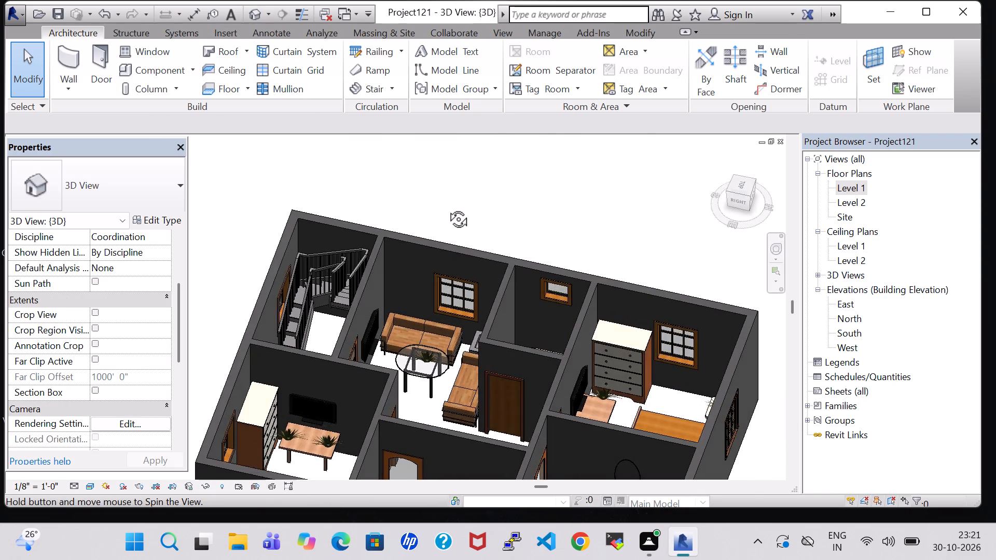
{"action": "middle_click_drag", "start_coordinate": [447, 207], "coordinate": [444, 195], "text": "shift"}
{"action": "scroll", "coordinate": [346, 260], "scroll_direction": "up", "scroll_amount": 4}
{"action": "middle_click_drag", "start_coordinate": [335, 273], "coordinate": [375, 285], "text": "shift"}
{"action": "scroll", "coordinate": [364, 282], "scroll_direction": "up", "scroll_amount": 1, "text": "shift"}
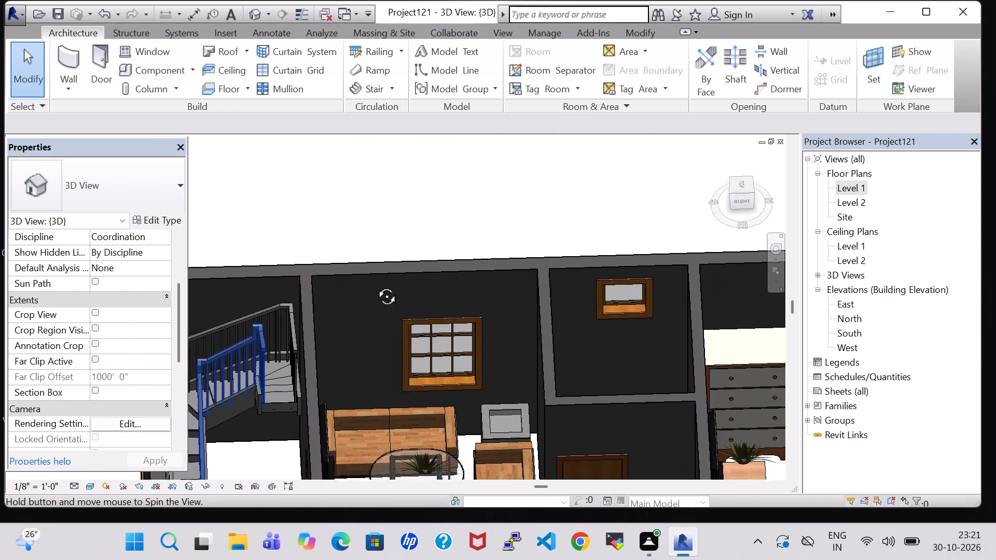
{"action": "middle_click_drag", "start_coordinate": [375, 285], "coordinate": [394, 290], "text": "shift"}
{"action": "middle_click_drag", "start_coordinate": [363, 417], "coordinate": [367, 417]}
{"action": "middle_click_drag", "start_coordinate": [370, 417], "coordinate": [432, 417], "text": "shift"}
{"action": "middle_click_drag", "start_coordinate": [471, 422], "coordinate": [495, 400]}
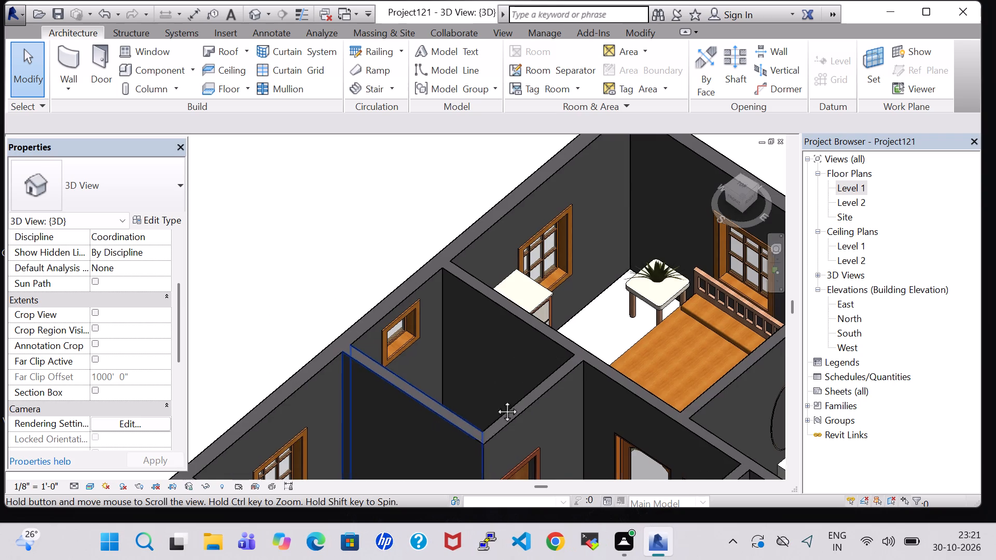
{"action": "middle_click_drag", "start_coordinate": [495, 400], "coordinate": [565, 274]}
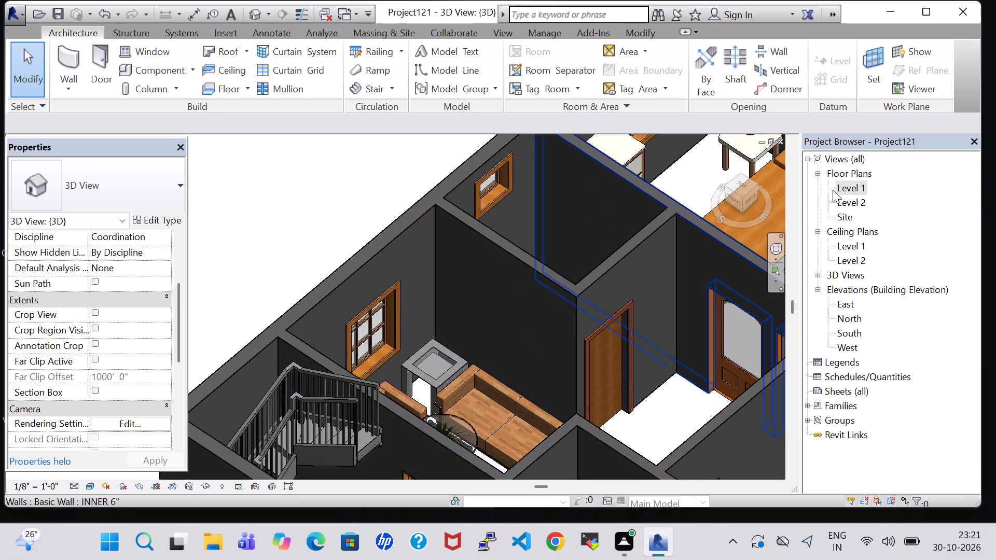
{"action": "double_click", "coordinate": [847, 190]}
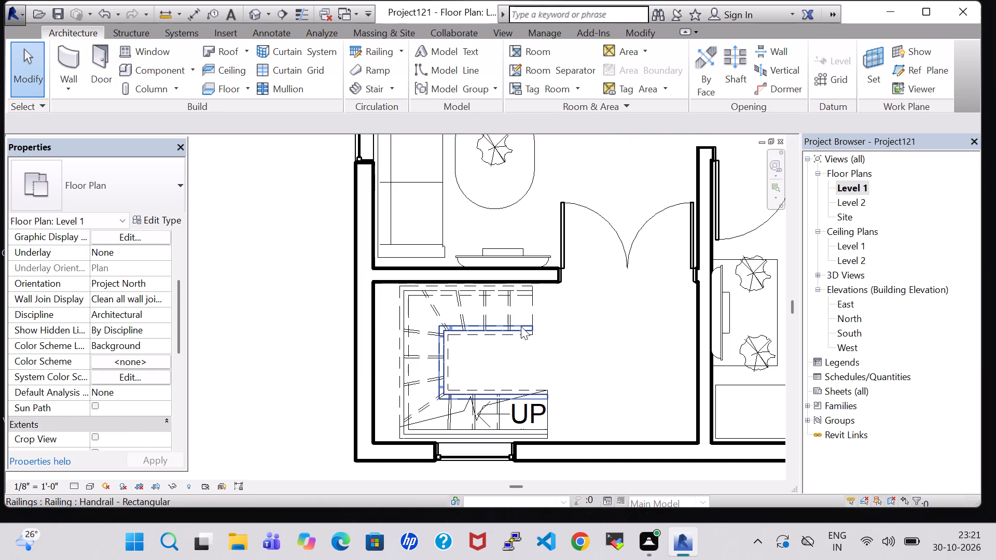
Set the winder stair's Top Offset to 12' 0" above Level 2 and apply it.
{"action": "left_click", "coordinate": [504, 283]}
{"action": "scroll", "coordinate": [94, 322], "scroll_direction": "up", "scroll_amount": 4}
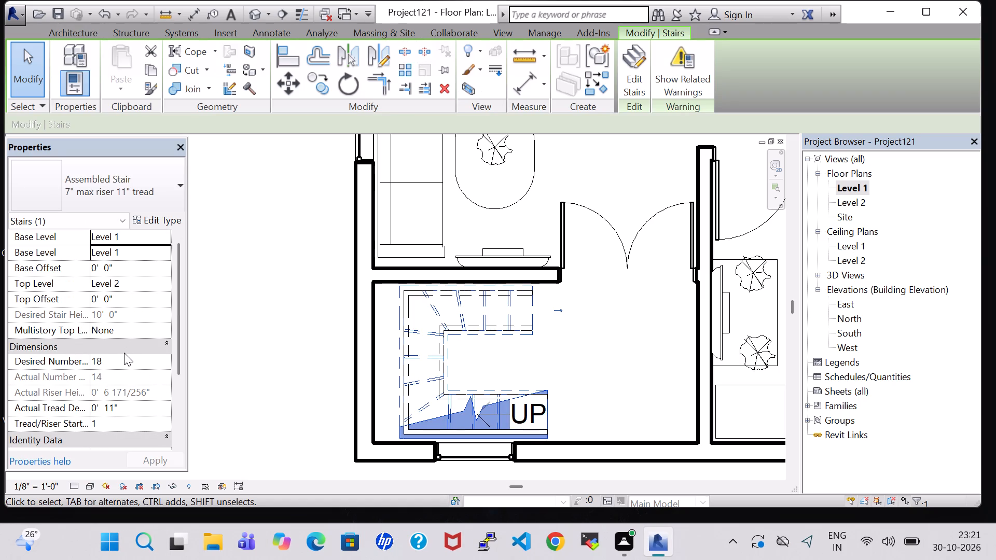
{"action": "scroll", "coordinate": [124, 353], "scroll_direction": "down", "scroll_amount": 1}
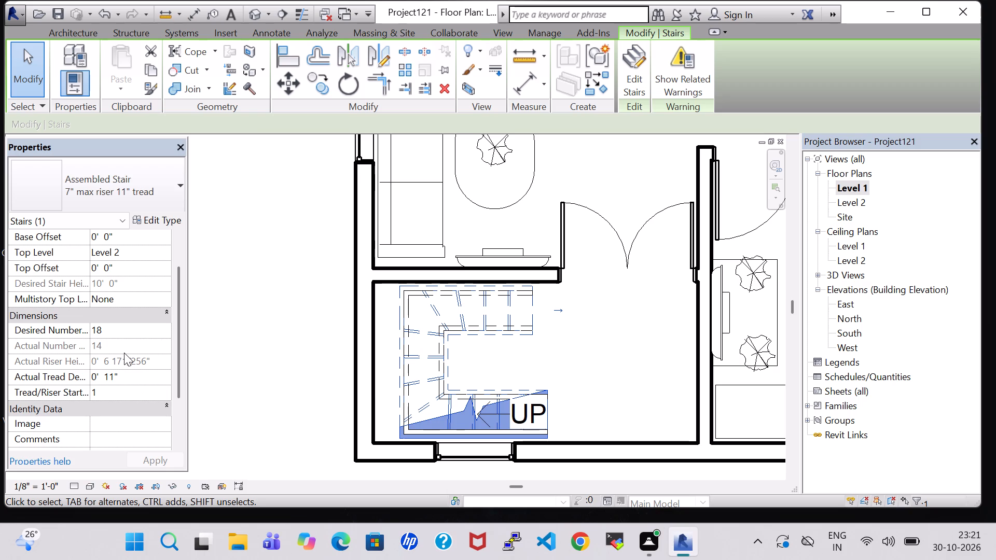
{"action": "scroll", "coordinate": [124, 353], "scroll_direction": "up", "scroll_amount": 2}
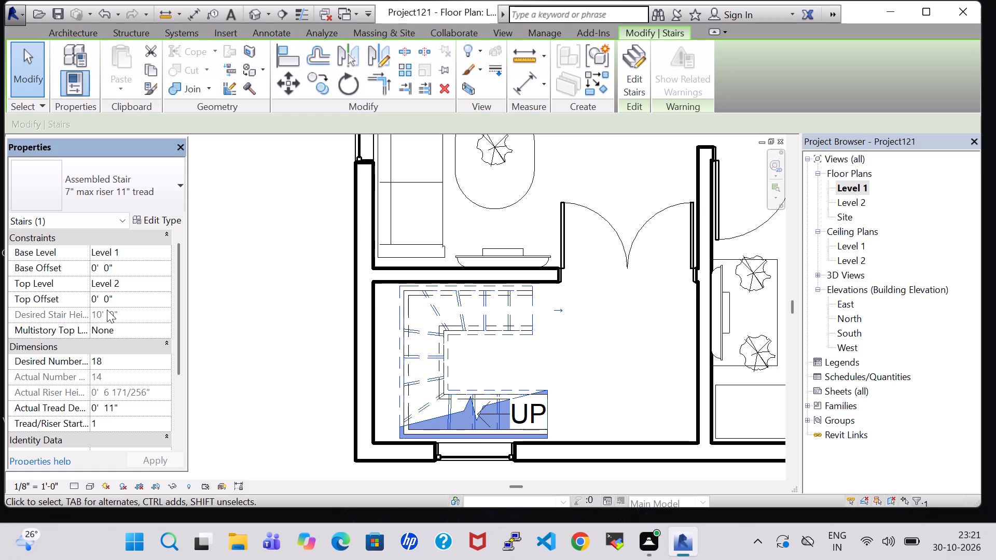
{"action": "key", "text": "Left"}
{"action": "key", "text": "BackSpace"}
{"action": "type", "text": "12"}
{"action": "left_click", "coordinate": [159, 458]}
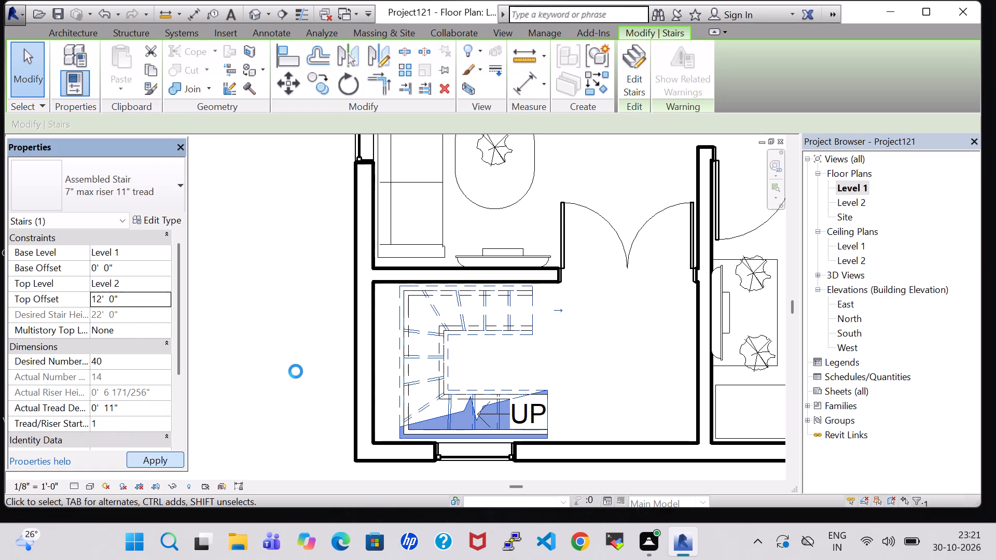
Examine the raised winder stair and its railings from several angles in the default 3D view, and return to the Level 1 floor plan.
{"action": "left_click", "coordinate": [254, 14]}
{"action": "middle_click_drag", "start_coordinate": [424, 424], "coordinate": [384, 315], "text": "shift"}
{"action": "middle_click", "coordinate": [382, 312], "text": "shift"}
{"action": "middle_click_drag", "start_coordinate": [380, 310], "coordinate": [484, 353], "text": "shift"}
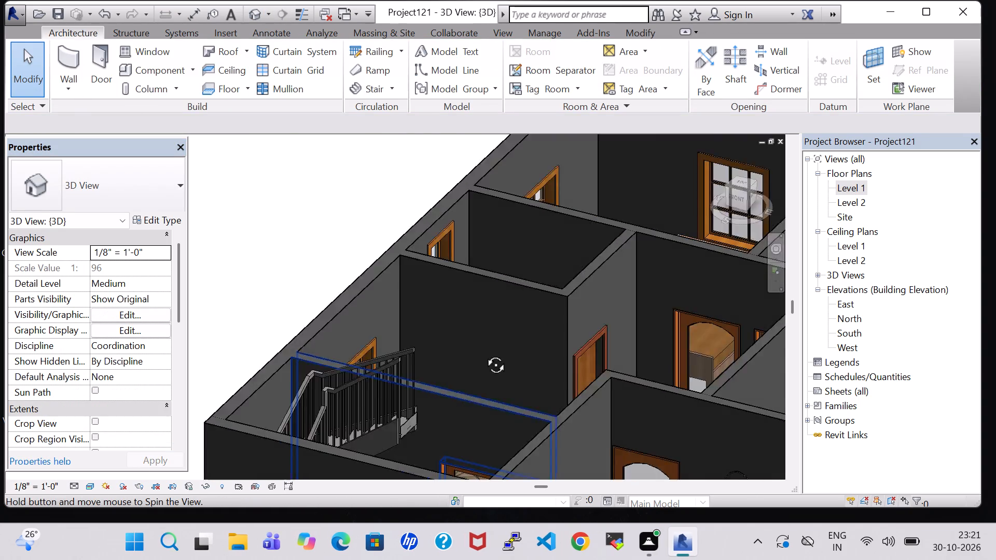
{"action": "middle_click_drag", "start_coordinate": [484, 353], "coordinate": [524, 366], "text": "shift"}
{"action": "left_click", "coordinate": [268, 381]}
{"action": "middle_click_drag", "start_coordinate": [268, 381], "coordinate": [337, 292]}
{"action": "scroll", "coordinate": [328, 309], "scroll_direction": "up", "scroll_amount": 1}
{"action": "middle_click_drag", "start_coordinate": [344, 279], "coordinate": [351, 263]}
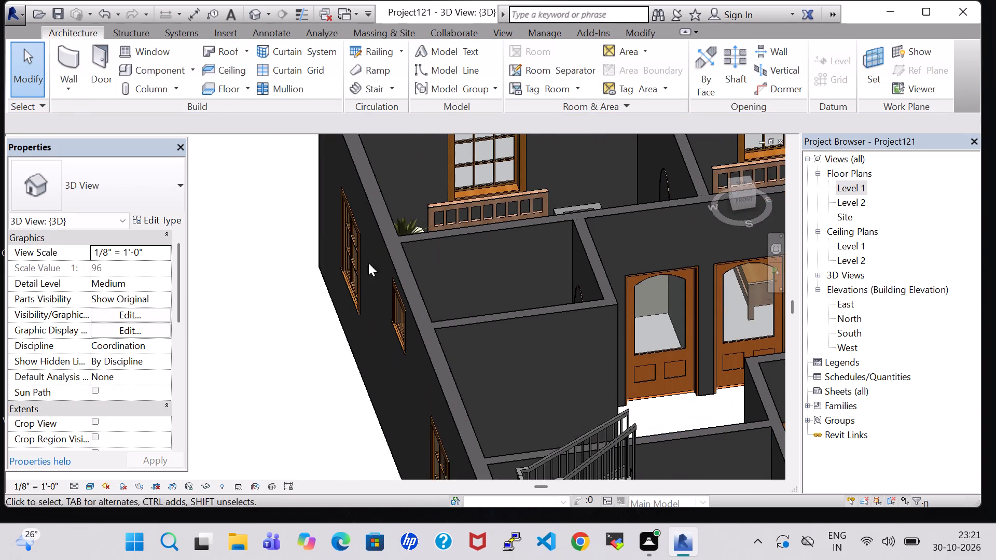
{"action": "middle_click_drag", "start_coordinate": [673, 399], "coordinate": [640, 313]}
{"action": "middle_click_drag", "start_coordinate": [726, 362], "coordinate": [698, 319], "text": "shift"}
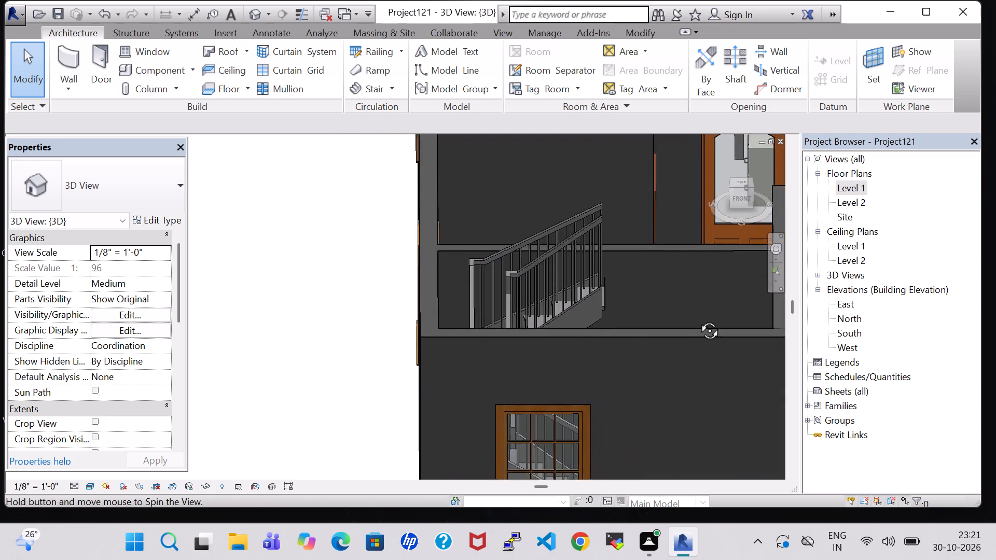
{"action": "middle_click_drag", "start_coordinate": [698, 319], "coordinate": [694, 307], "text": "shift"}
{"action": "middle_click_drag", "start_coordinate": [605, 276], "coordinate": [612, 456], "text": "shift"}
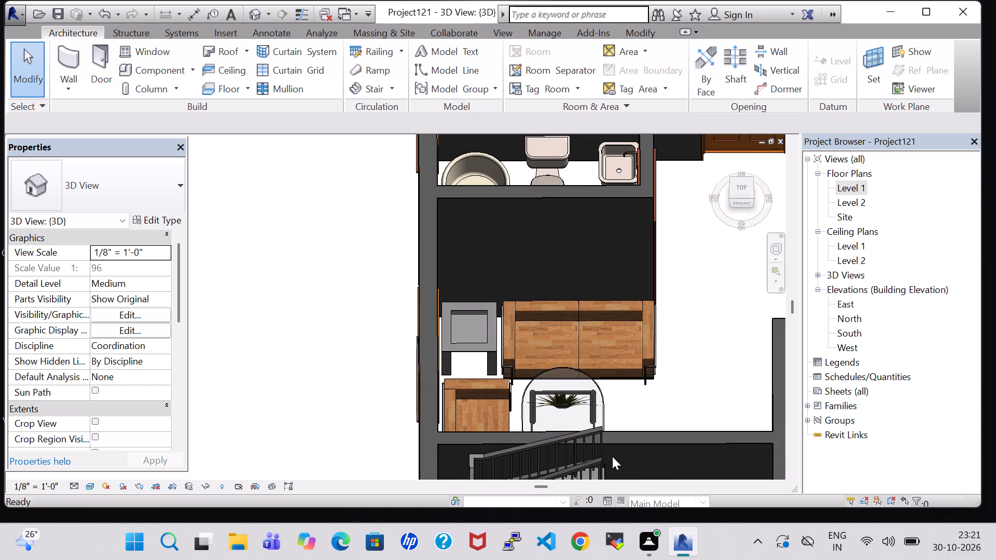
{"action": "middle_click_drag", "start_coordinate": [621, 456], "coordinate": [601, 415]}
{"action": "middle_click_drag", "start_coordinate": [575, 371], "coordinate": [566, 253]}
{"action": "middle_click_drag", "start_coordinate": [586, 298], "coordinate": [590, 394], "text": "shift"}
{"action": "middle_click", "coordinate": [590, 394], "text": "shift"}
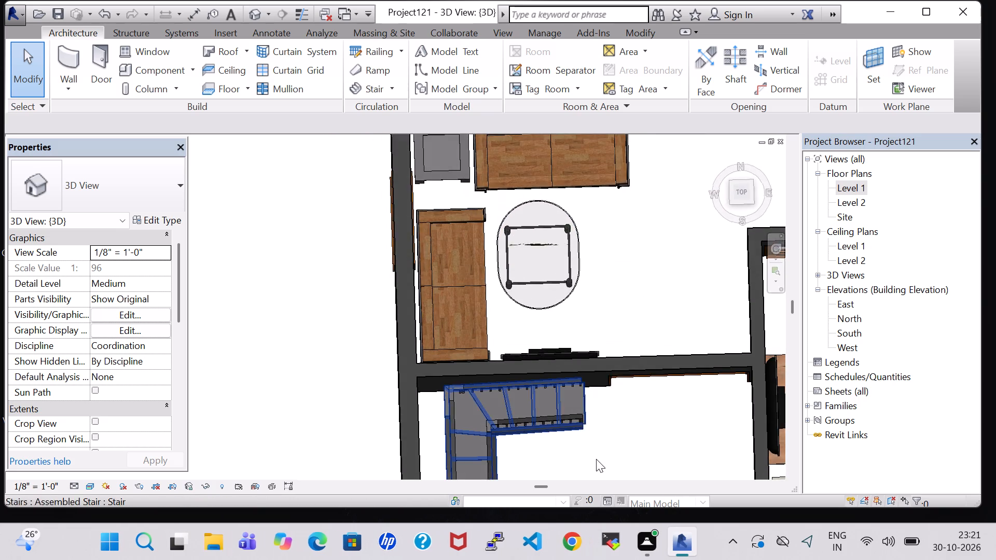
{"action": "middle_click_drag", "start_coordinate": [596, 459], "coordinate": [573, 302]}
{"action": "middle_click_drag", "start_coordinate": [587, 301], "coordinate": [591, 337], "text": "shift"}
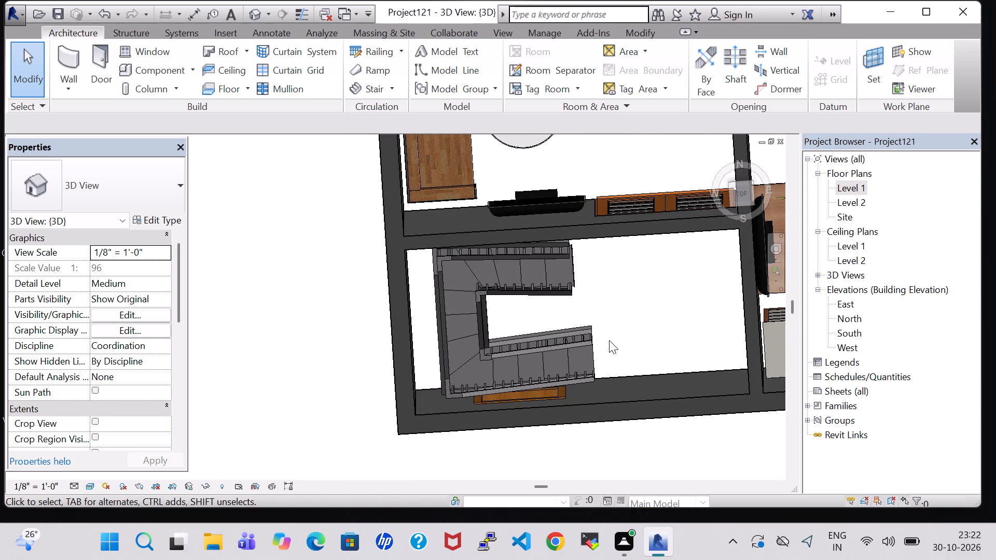
{"action": "middle_click_drag", "start_coordinate": [609, 340], "coordinate": [598, 303], "text": "shift"}
{"action": "middle_click", "coordinate": [597, 302], "text": "shift"}
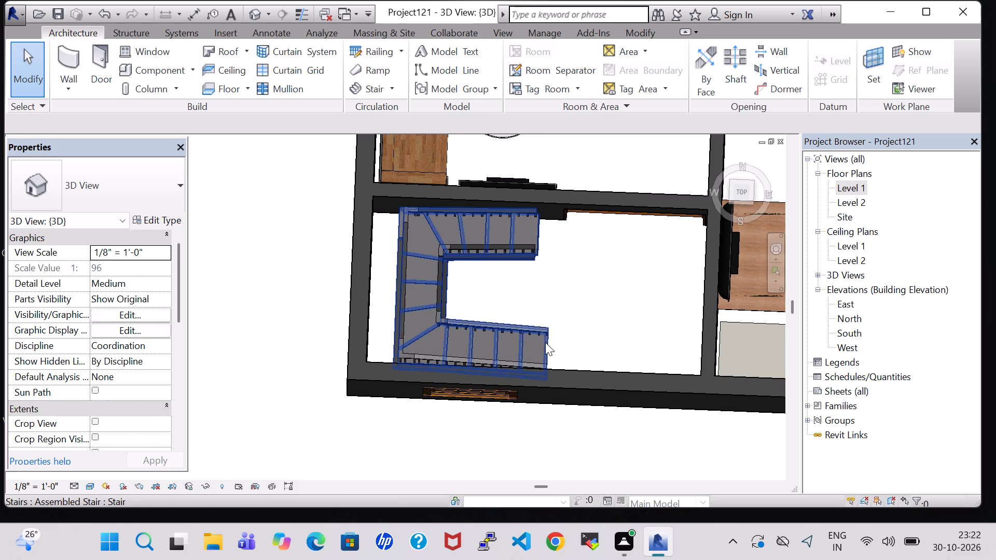
{"action": "double_click", "coordinate": [845, 191]}
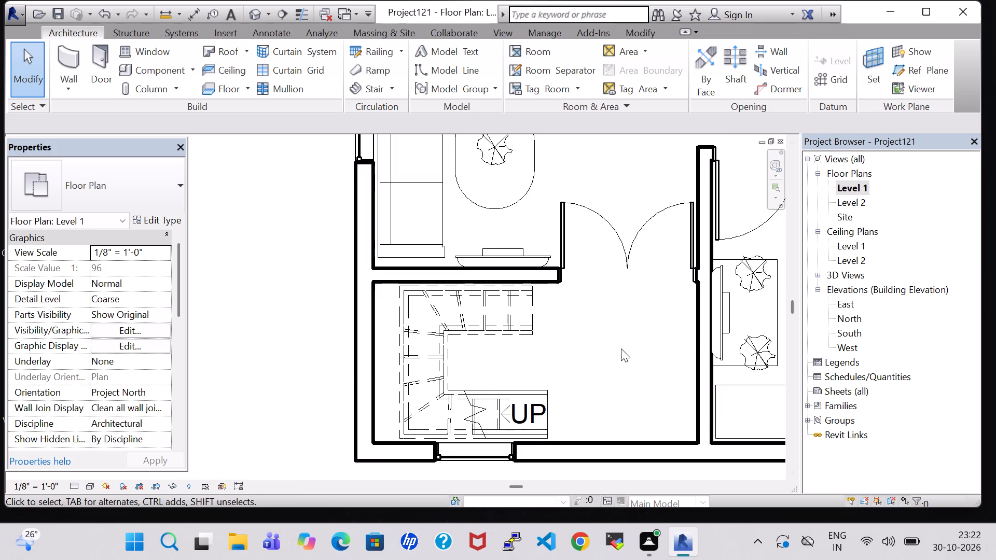
Split the stair room's exterior window wall about 7' 5" from the house corner and again at the adjoining bedroom's partition wall.
{"action": "scroll", "coordinate": [619, 351], "scroll_direction": "down", "scroll_amount": 3}
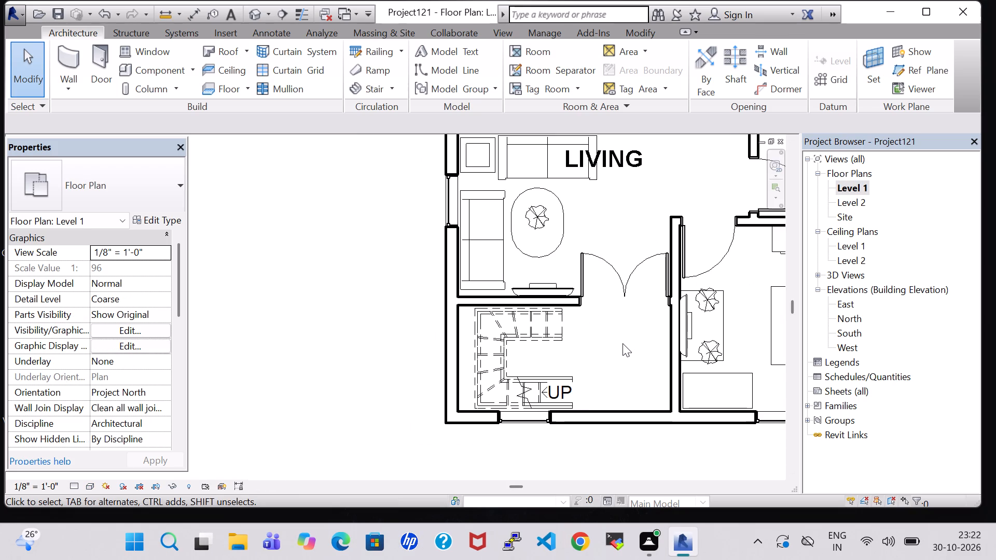
{"action": "left_click", "coordinate": [636, 34]}
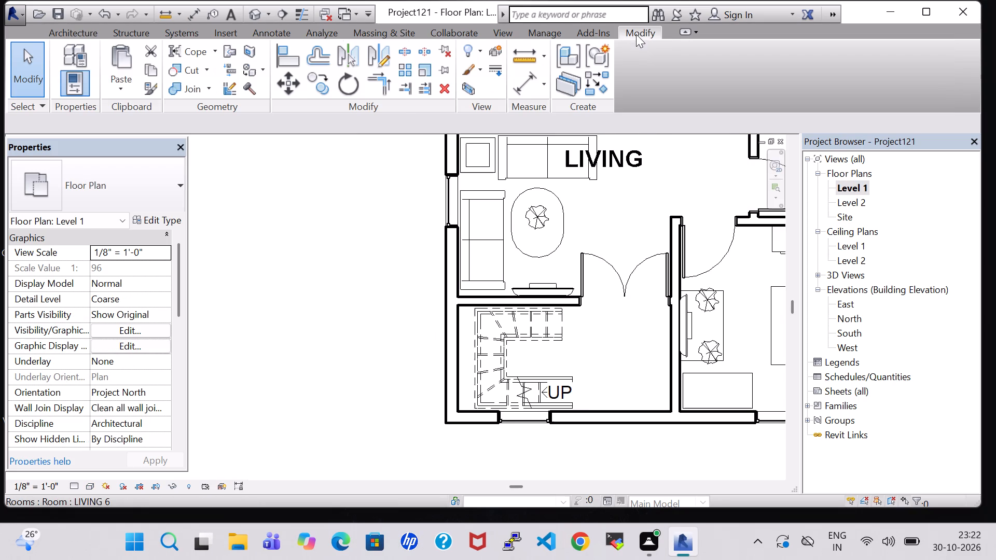
{"action": "left_click", "coordinate": [407, 49]}
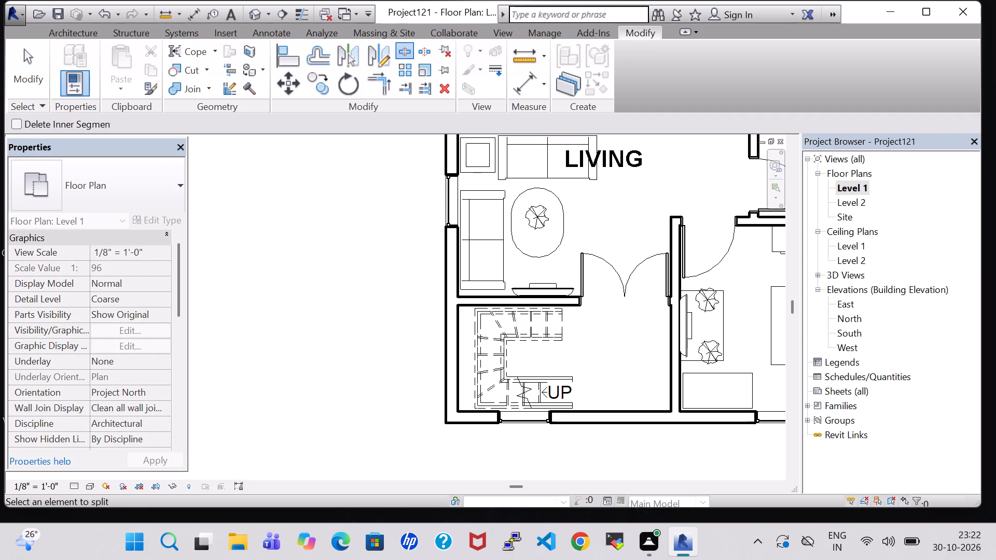
{"action": "left_click", "coordinate": [581, 419]}
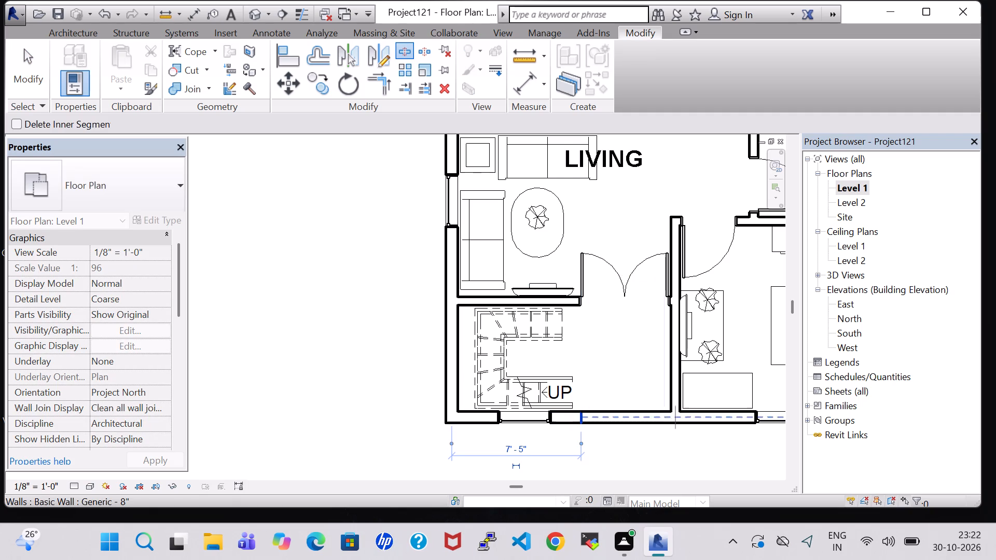
{"action": "left_click", "coordinate": [675, 415]}
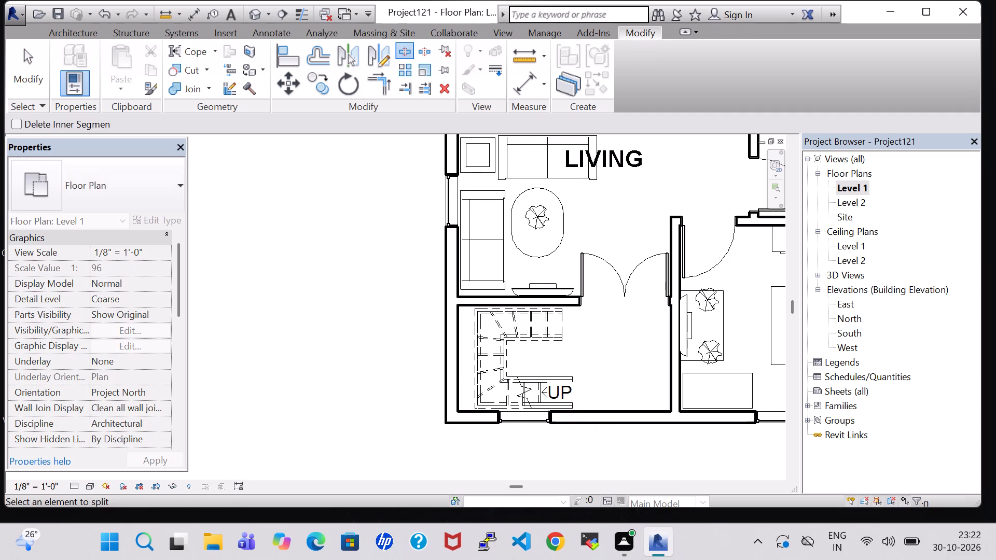
{"action": "key", "text": "Escape"}
{"action": "key", "text": "Escape"}
Delete the split-off exterior wall segment opposite the double door, check the opening in 3D, and return to the Level 1 floor plan.
{"action": "left_click", "coordinate": [641, 415]}
{"action": "key", "text": "Delete"}
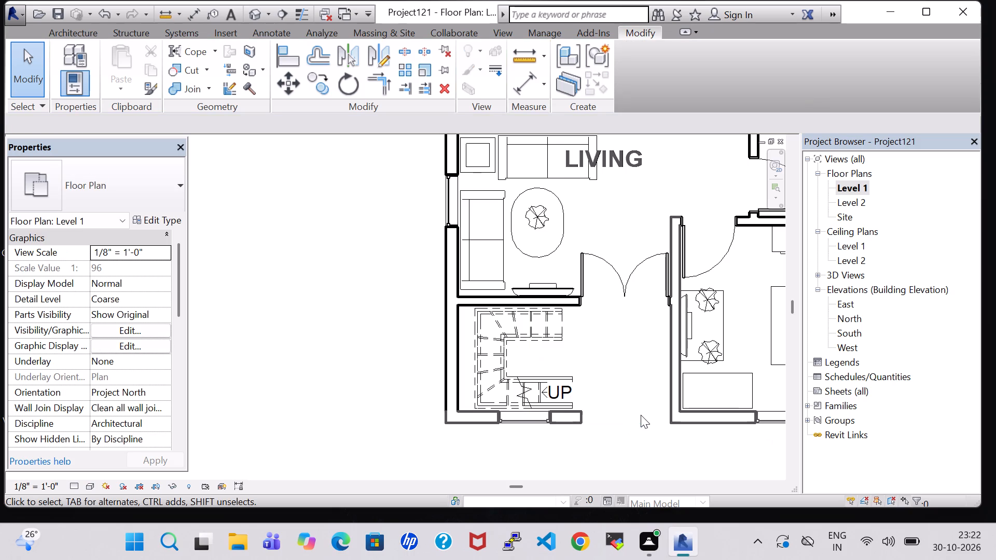
{"action": "left_click", "coordinate": [634, 435]}
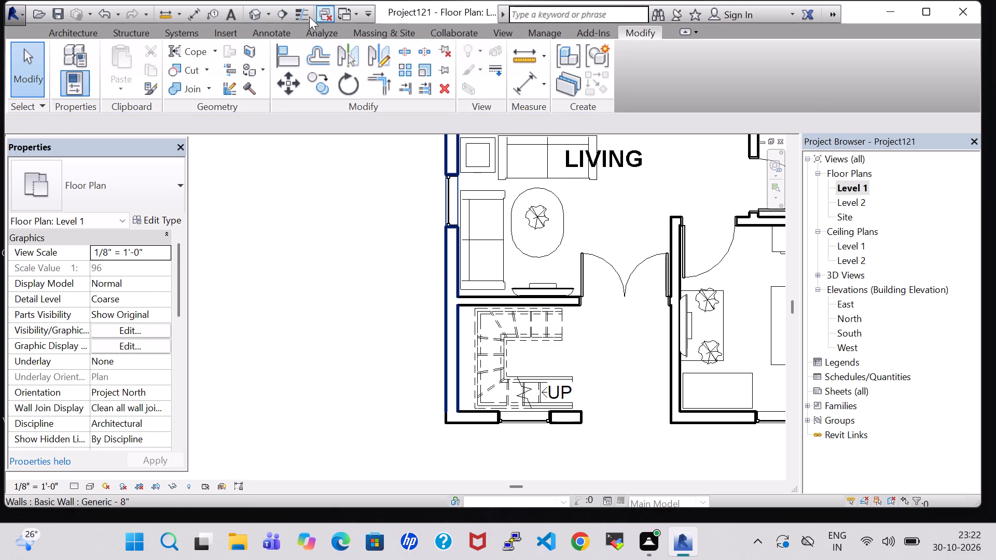
{"action": "left_click", "coordinate": [252, 9]}
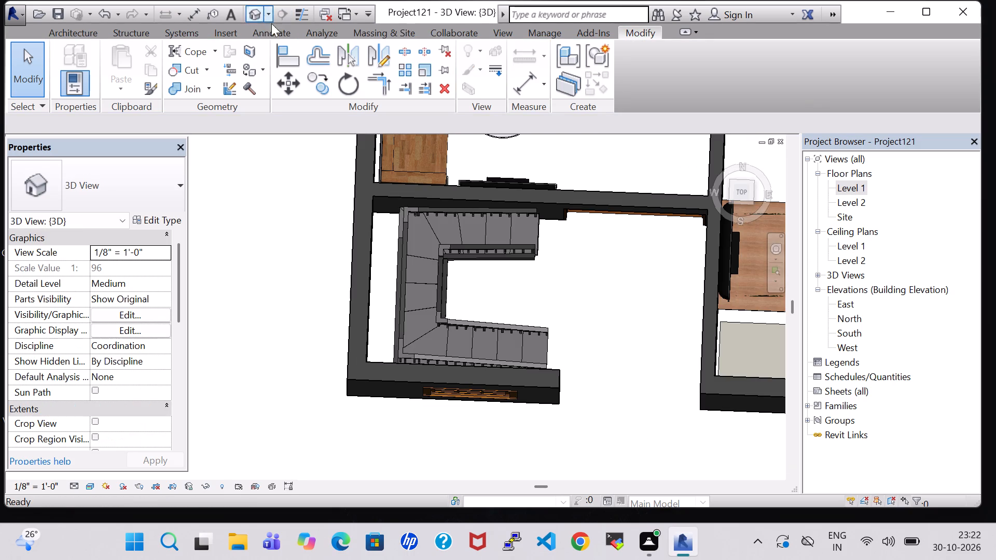
{"action": "middle_click_drag", "start_coordinate": [589, 342], "coordinate": [587, 287], "text": "shift"}
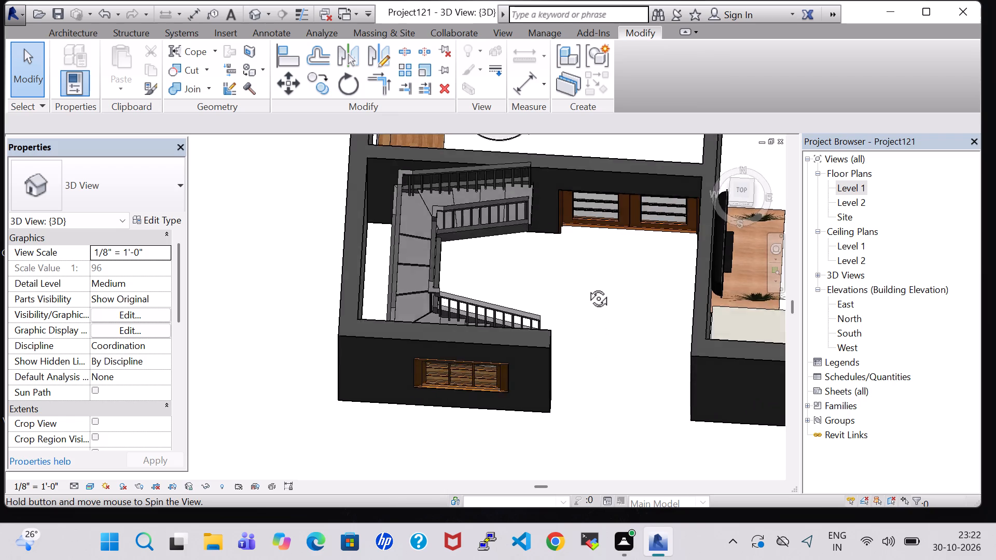
{"action": "middle_click_drag", "start_coordinate": [587, 287], "coordinate": [589, 315], "text": "shift"}
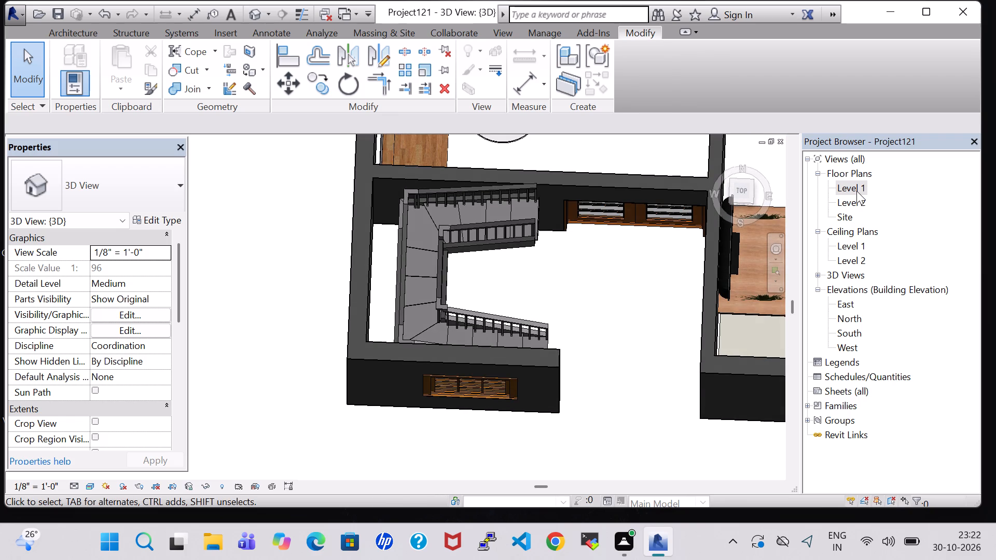
{"action": "double_click", "coordinate": [856, 191]}
Start a Generic - 12" floor on Level 1 and sketch a 25' 8" boundary line along the outer wall of BEDROOM-1 and BEDROOM-2.
{"action": "scroll", "coordinate": [640, 232], "scroll_direction": "down", "scroll_amount": 3}
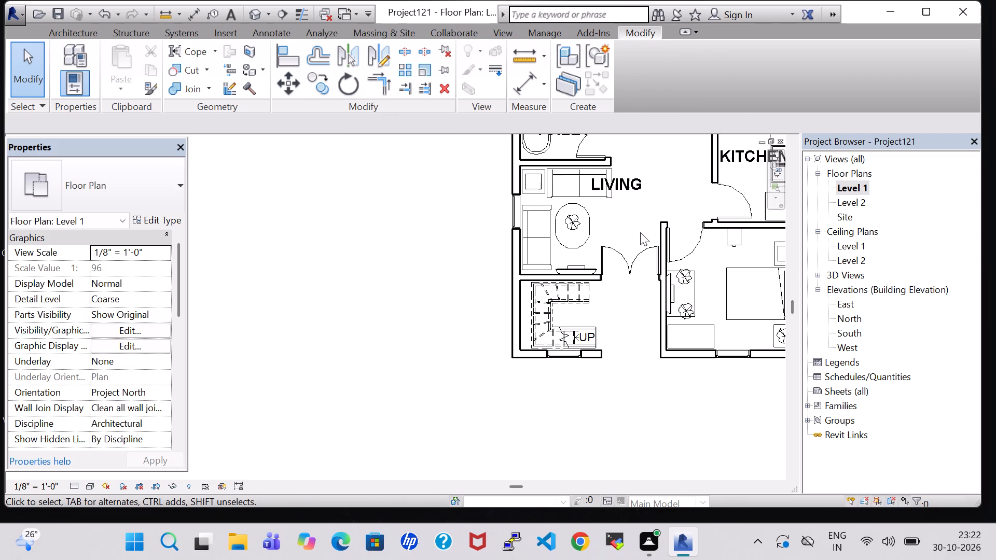
{"action": "middle_click_drag", "start_coordinate": [640, 232], "coordinate": [607, 278]}
{"action": "scroll", "coordinate": [606, 279], "scroll_direction": "down", "scroll_amount": 4}
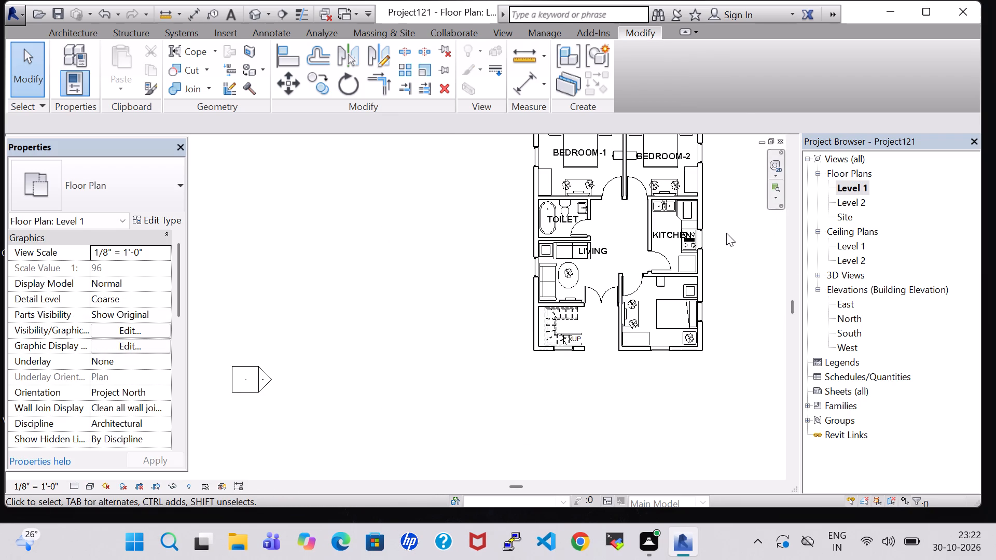
{"action": "middle_click_drag", "start_coordinate": [726, 233], "coordinate": [695, 326]}
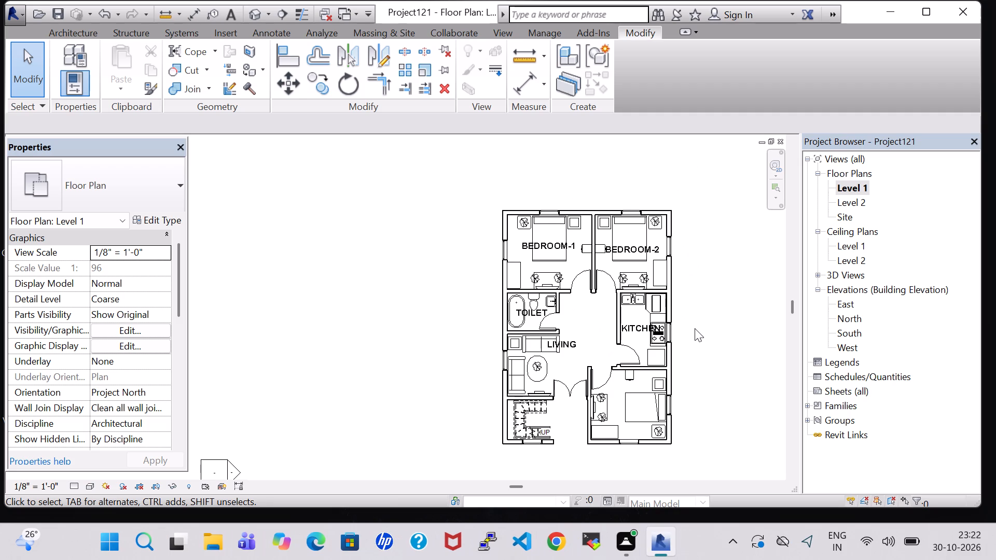
{"action": "left_click", "coordinate": [86, 31]}
{"action": "left_click", "coordinate": [240, 89]}
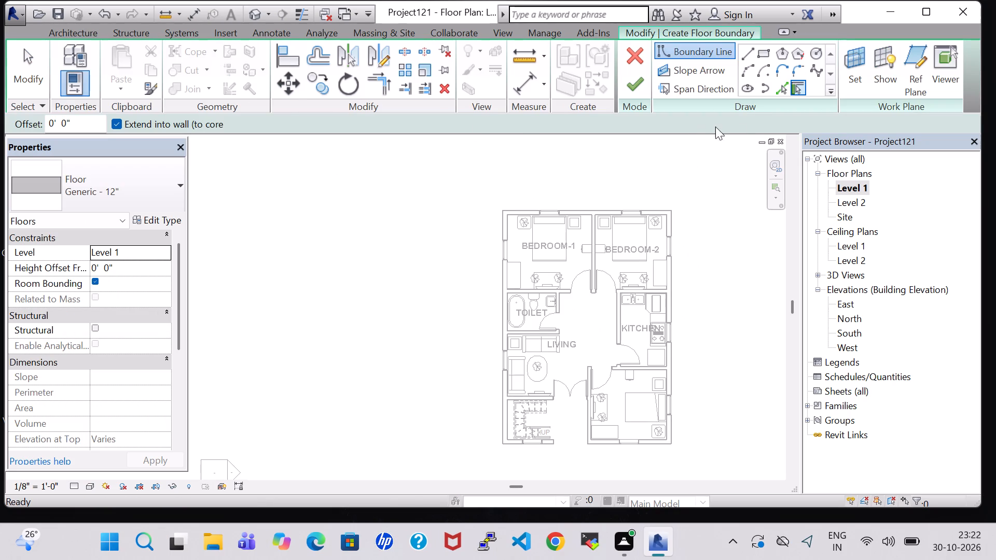
{"action": "left_click", "coordinate": [741, 59]}
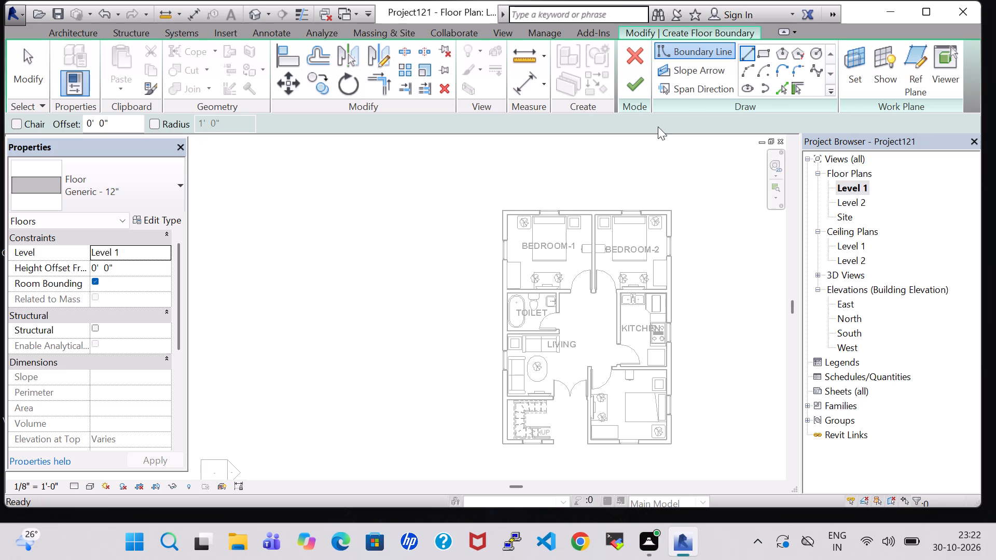
{"action": "scroll", "coordinate": [541, 209], "scroll_direction": "up", "scroll_amount": 5}
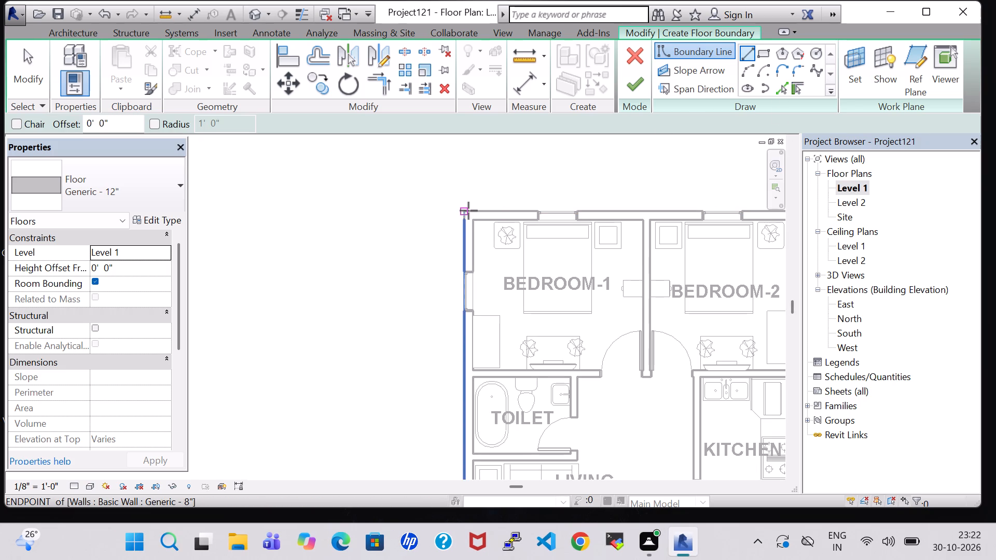
{"action": "left_click", "coordinate": [463, 212]}
{"action": "middle_click_drag", "start_coordinate": [646, 209], "coordinate": [621, 208]}
{"action": "middle_click_drag", "start_coordinate": [530, 206], "coordinate": [410, 205]}
{"action": "left_click", "coordinate": [657, 209]}
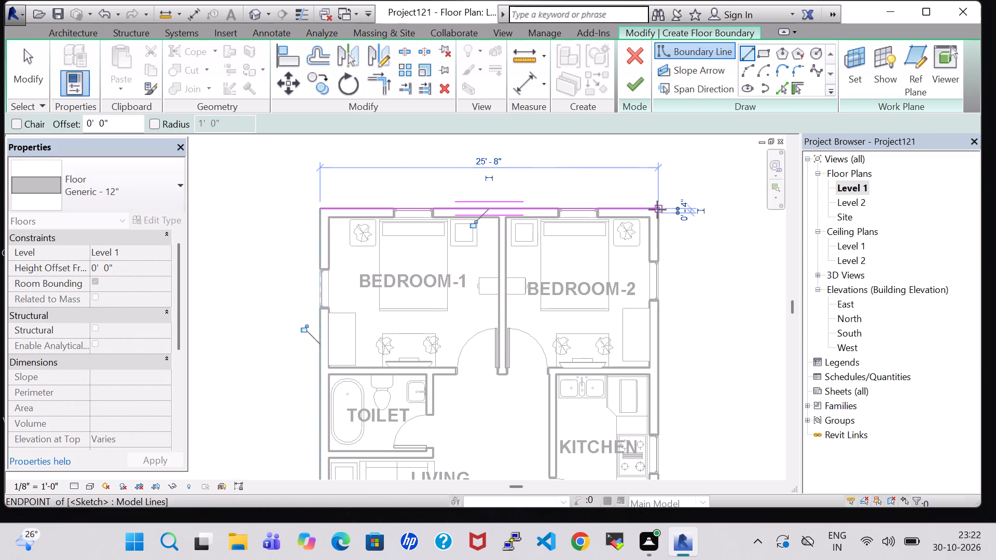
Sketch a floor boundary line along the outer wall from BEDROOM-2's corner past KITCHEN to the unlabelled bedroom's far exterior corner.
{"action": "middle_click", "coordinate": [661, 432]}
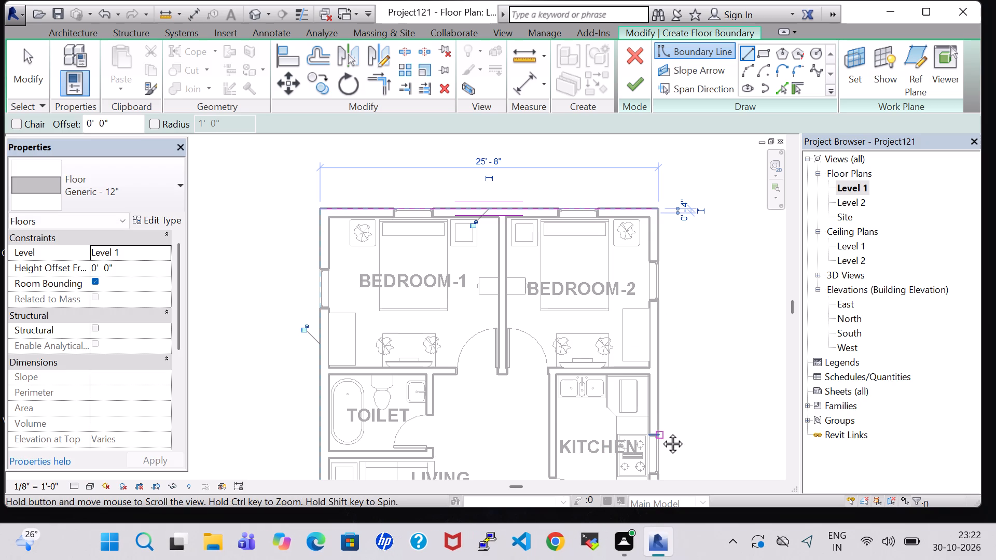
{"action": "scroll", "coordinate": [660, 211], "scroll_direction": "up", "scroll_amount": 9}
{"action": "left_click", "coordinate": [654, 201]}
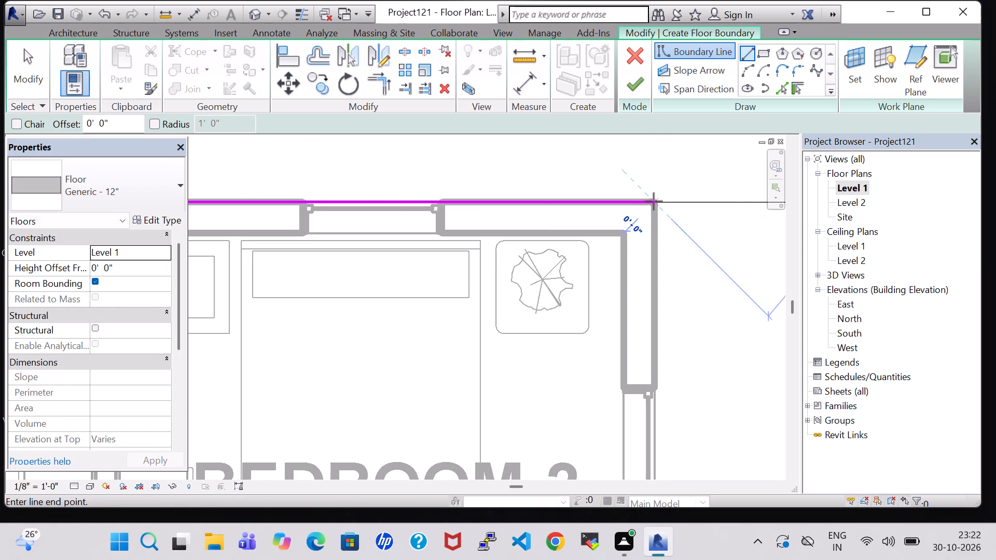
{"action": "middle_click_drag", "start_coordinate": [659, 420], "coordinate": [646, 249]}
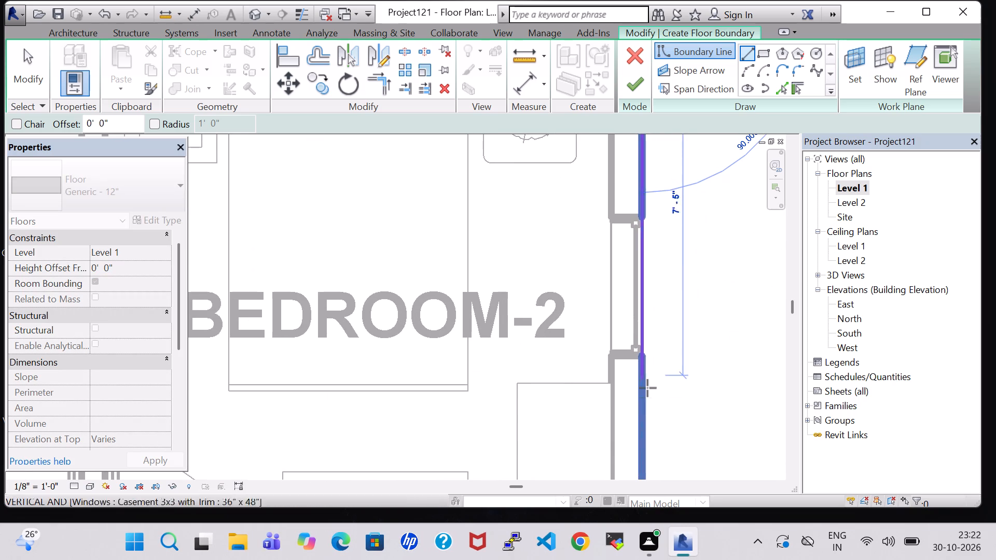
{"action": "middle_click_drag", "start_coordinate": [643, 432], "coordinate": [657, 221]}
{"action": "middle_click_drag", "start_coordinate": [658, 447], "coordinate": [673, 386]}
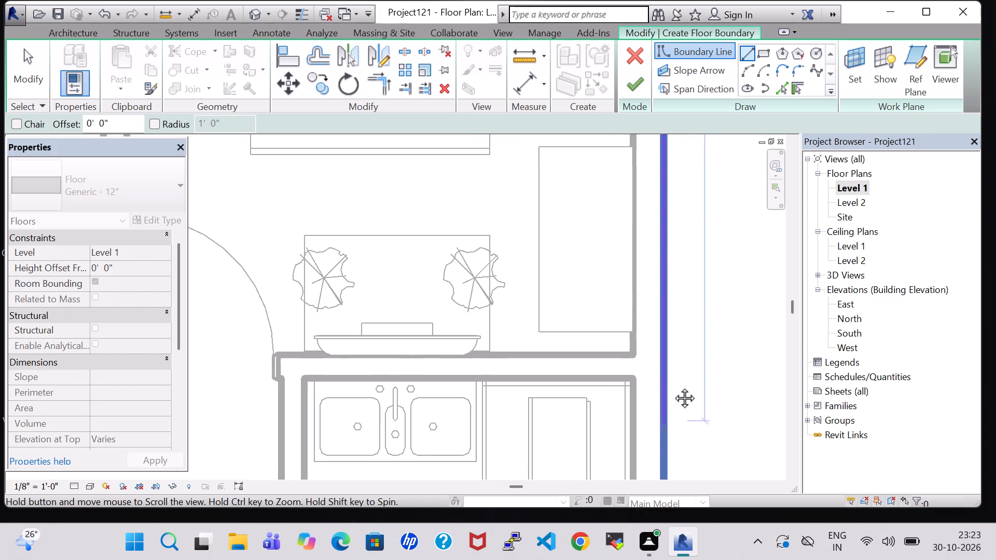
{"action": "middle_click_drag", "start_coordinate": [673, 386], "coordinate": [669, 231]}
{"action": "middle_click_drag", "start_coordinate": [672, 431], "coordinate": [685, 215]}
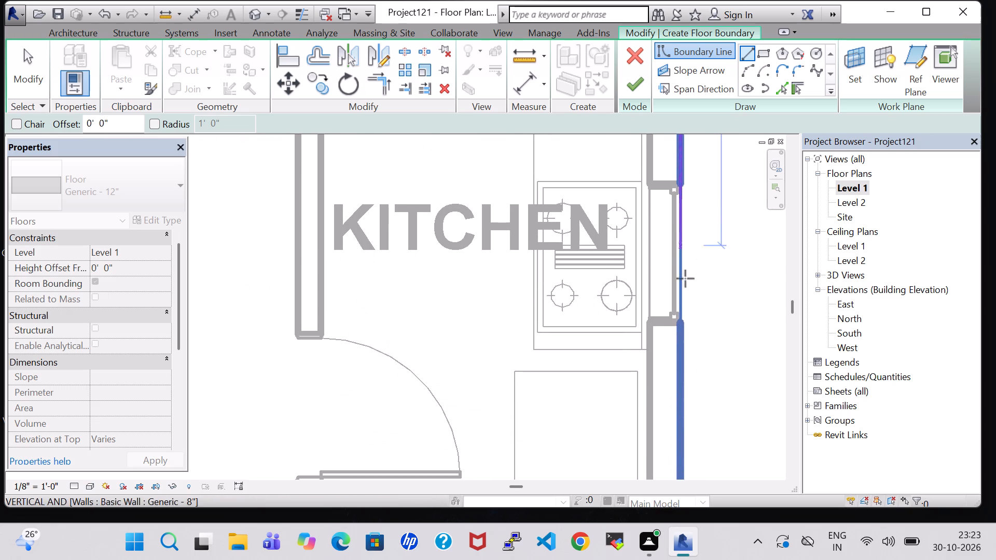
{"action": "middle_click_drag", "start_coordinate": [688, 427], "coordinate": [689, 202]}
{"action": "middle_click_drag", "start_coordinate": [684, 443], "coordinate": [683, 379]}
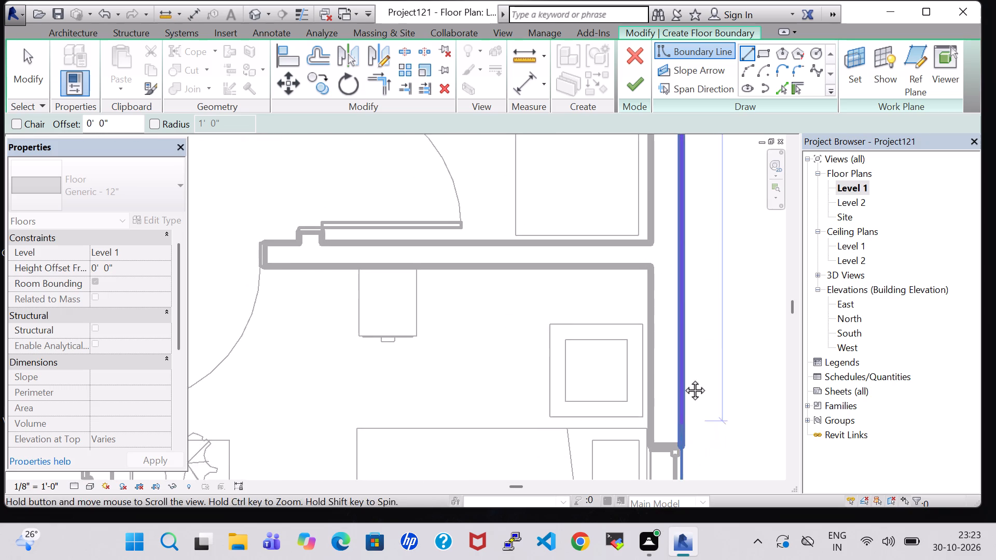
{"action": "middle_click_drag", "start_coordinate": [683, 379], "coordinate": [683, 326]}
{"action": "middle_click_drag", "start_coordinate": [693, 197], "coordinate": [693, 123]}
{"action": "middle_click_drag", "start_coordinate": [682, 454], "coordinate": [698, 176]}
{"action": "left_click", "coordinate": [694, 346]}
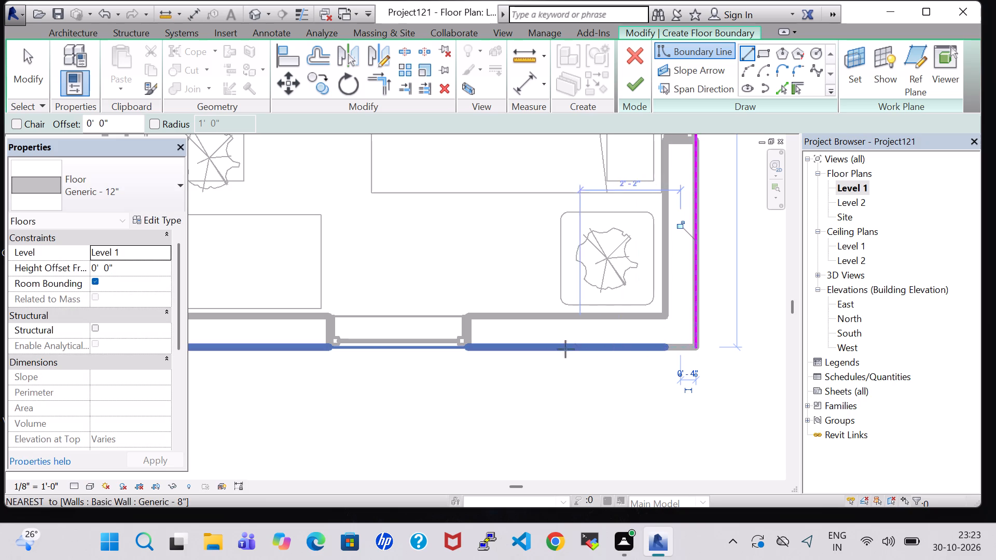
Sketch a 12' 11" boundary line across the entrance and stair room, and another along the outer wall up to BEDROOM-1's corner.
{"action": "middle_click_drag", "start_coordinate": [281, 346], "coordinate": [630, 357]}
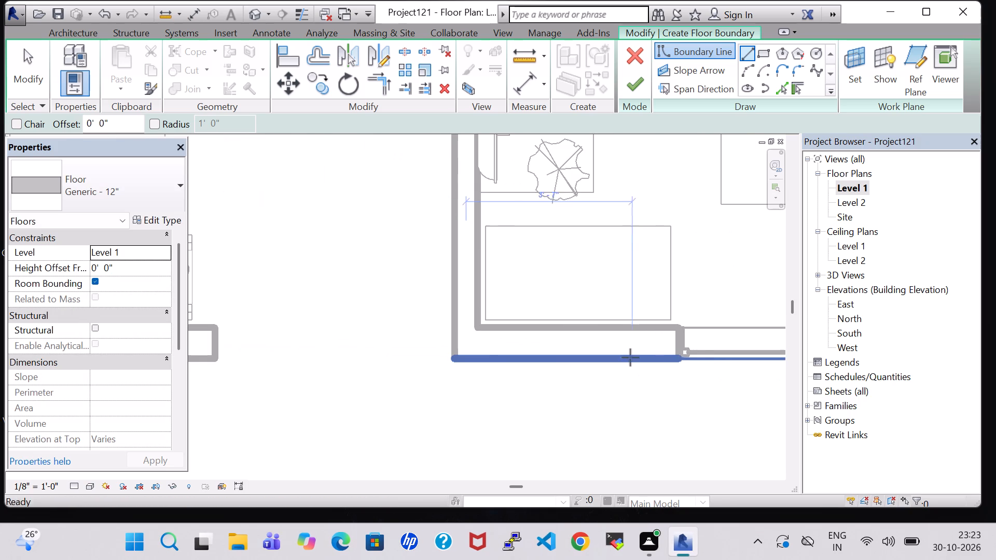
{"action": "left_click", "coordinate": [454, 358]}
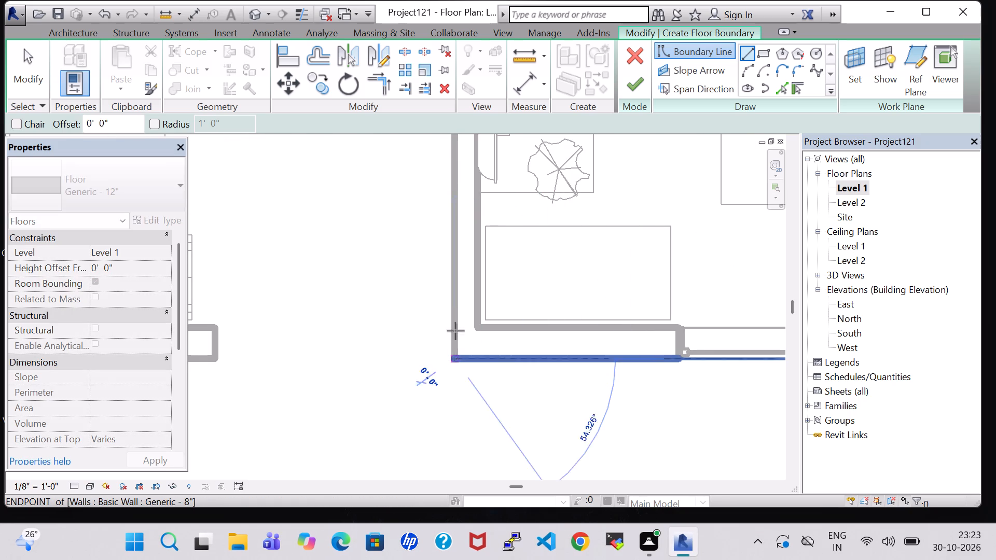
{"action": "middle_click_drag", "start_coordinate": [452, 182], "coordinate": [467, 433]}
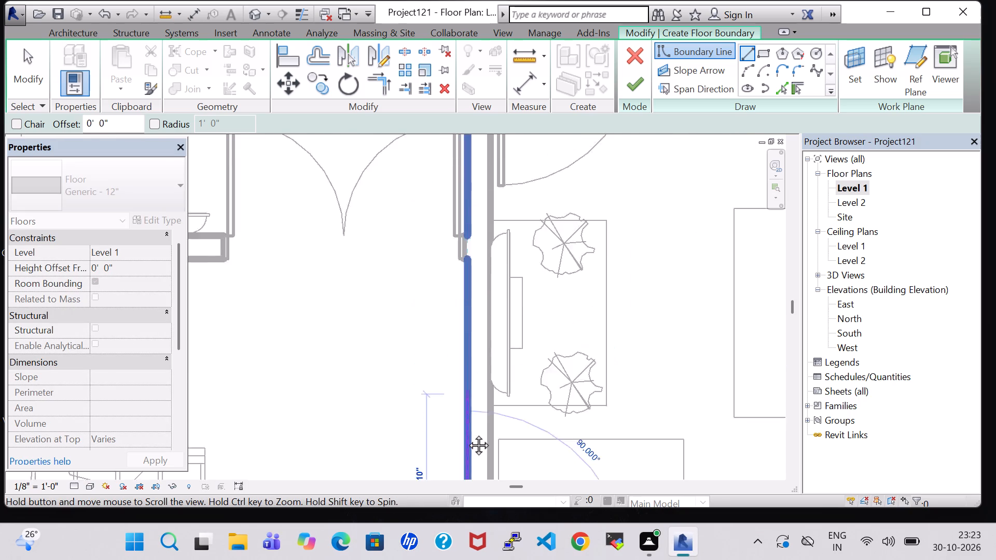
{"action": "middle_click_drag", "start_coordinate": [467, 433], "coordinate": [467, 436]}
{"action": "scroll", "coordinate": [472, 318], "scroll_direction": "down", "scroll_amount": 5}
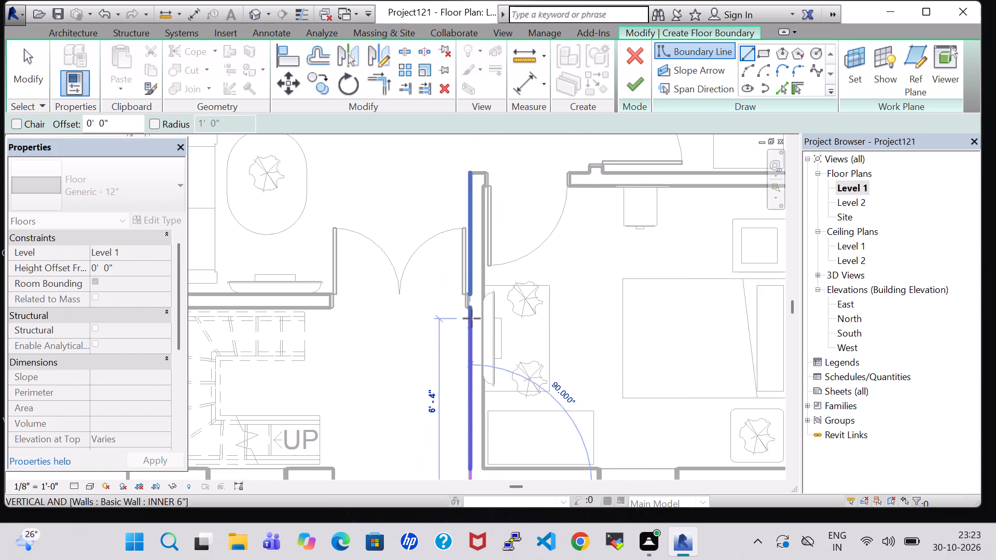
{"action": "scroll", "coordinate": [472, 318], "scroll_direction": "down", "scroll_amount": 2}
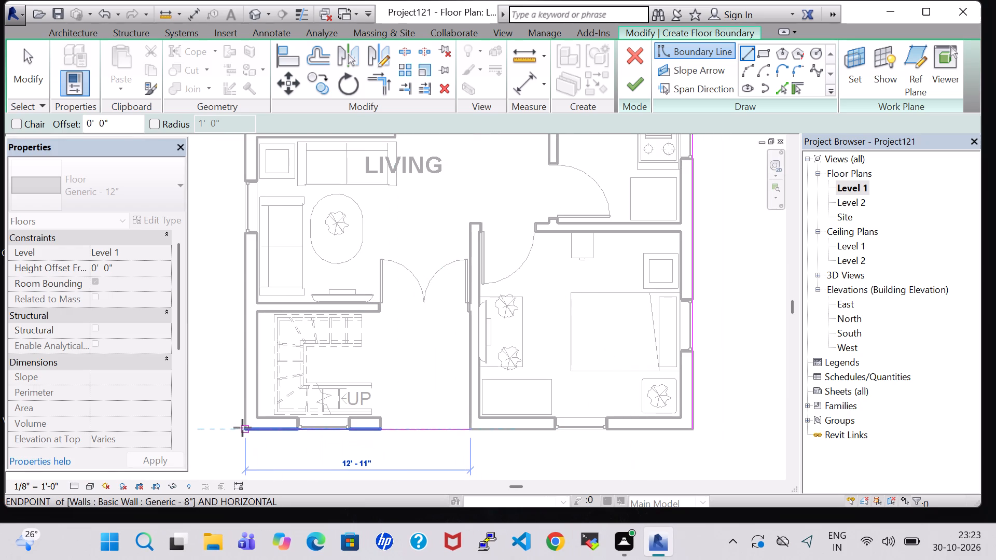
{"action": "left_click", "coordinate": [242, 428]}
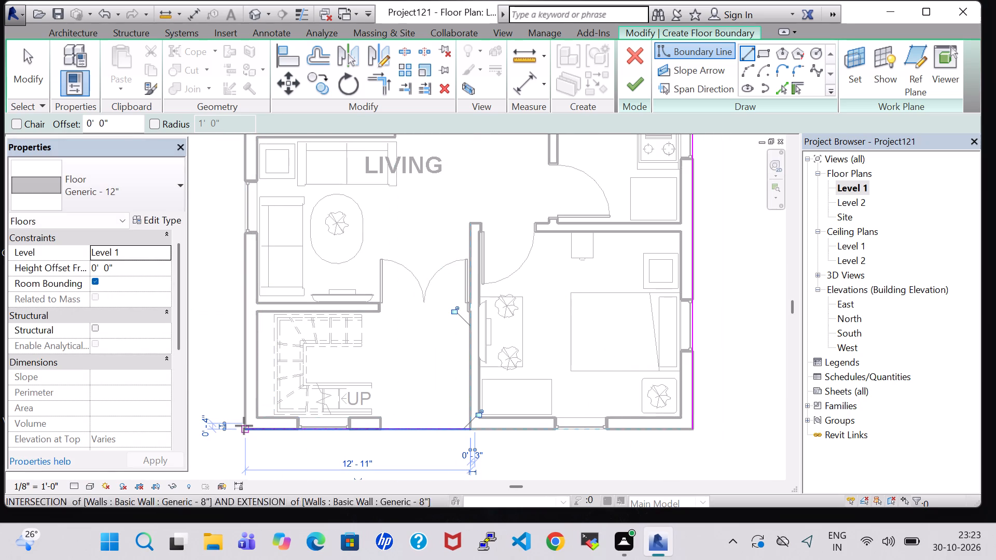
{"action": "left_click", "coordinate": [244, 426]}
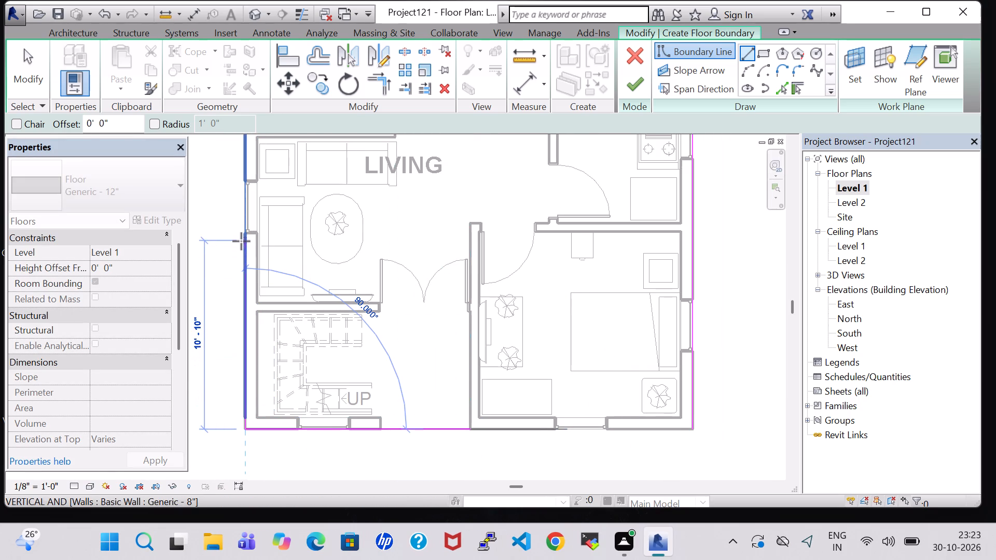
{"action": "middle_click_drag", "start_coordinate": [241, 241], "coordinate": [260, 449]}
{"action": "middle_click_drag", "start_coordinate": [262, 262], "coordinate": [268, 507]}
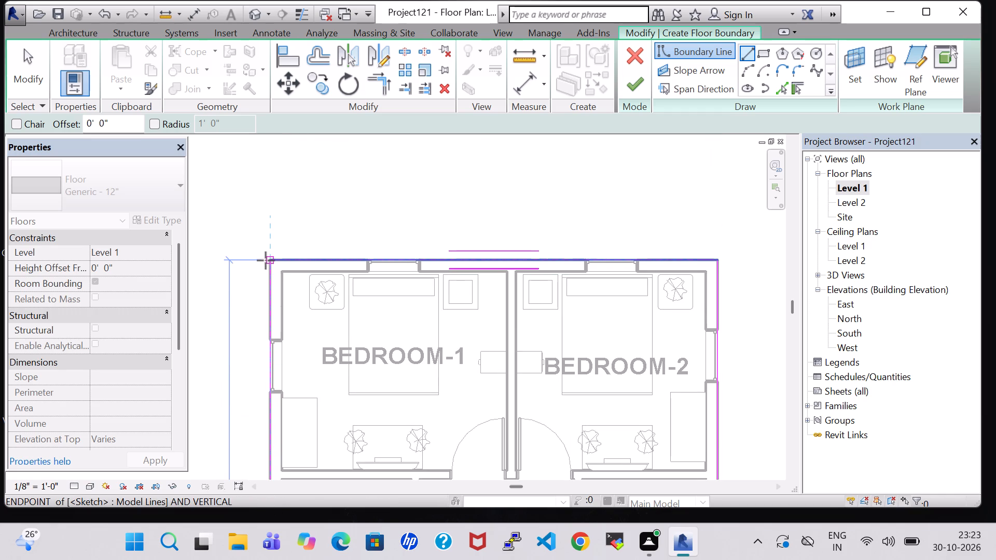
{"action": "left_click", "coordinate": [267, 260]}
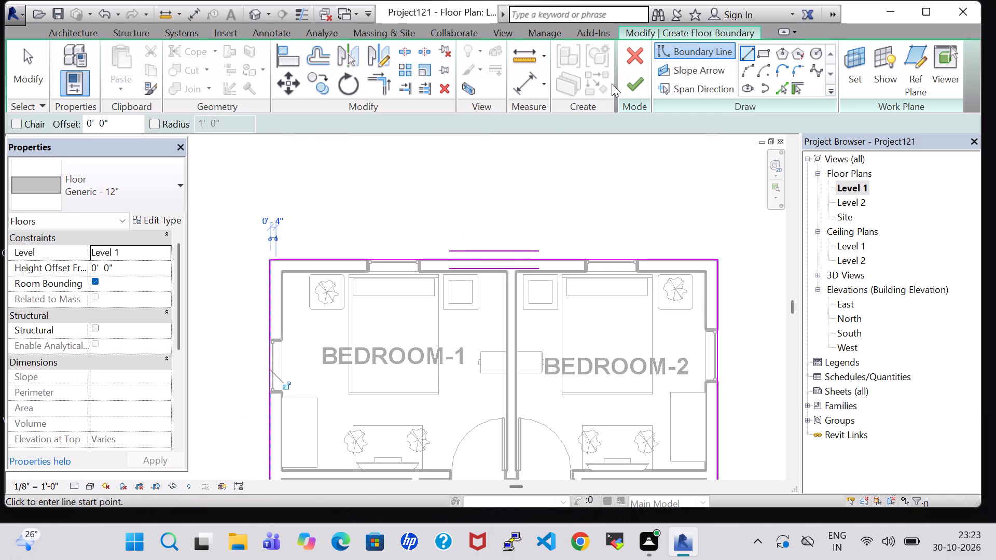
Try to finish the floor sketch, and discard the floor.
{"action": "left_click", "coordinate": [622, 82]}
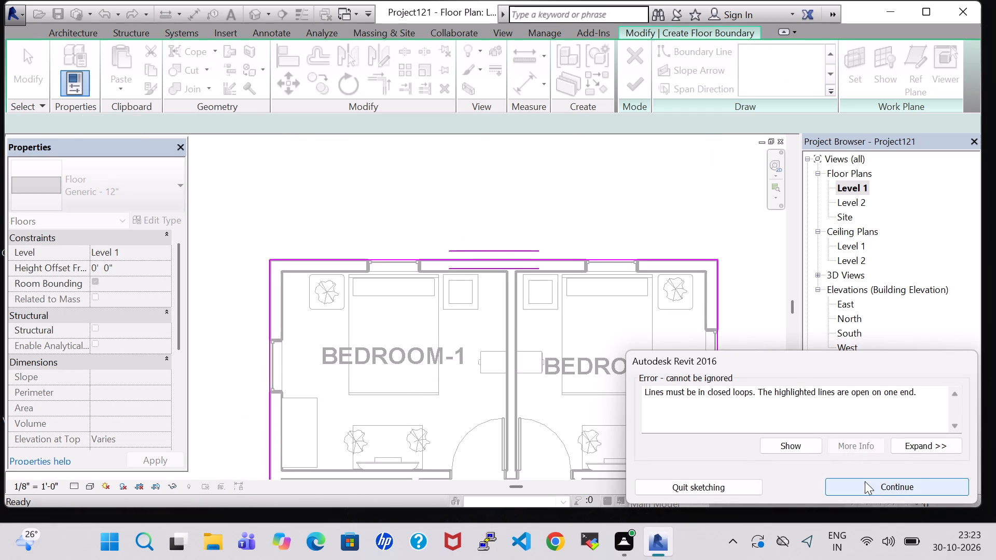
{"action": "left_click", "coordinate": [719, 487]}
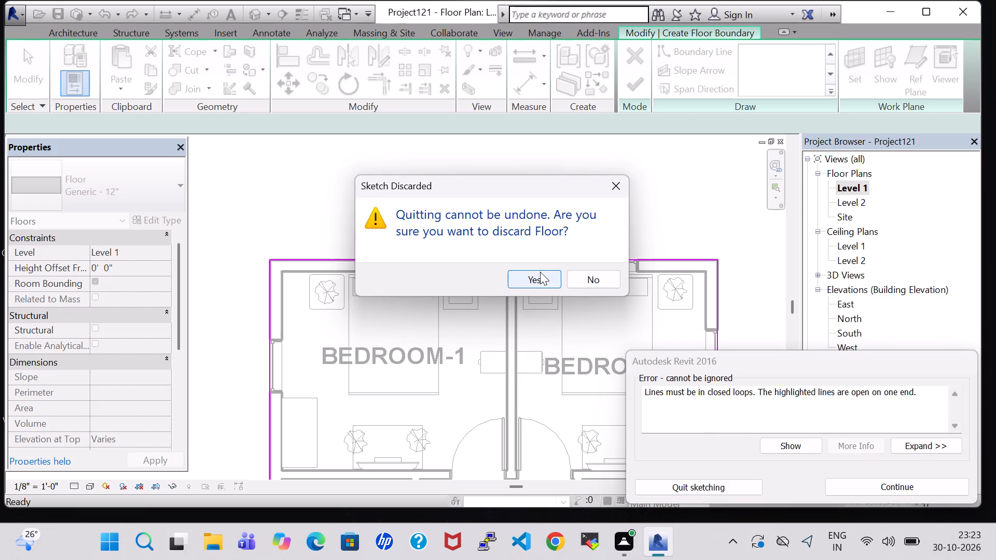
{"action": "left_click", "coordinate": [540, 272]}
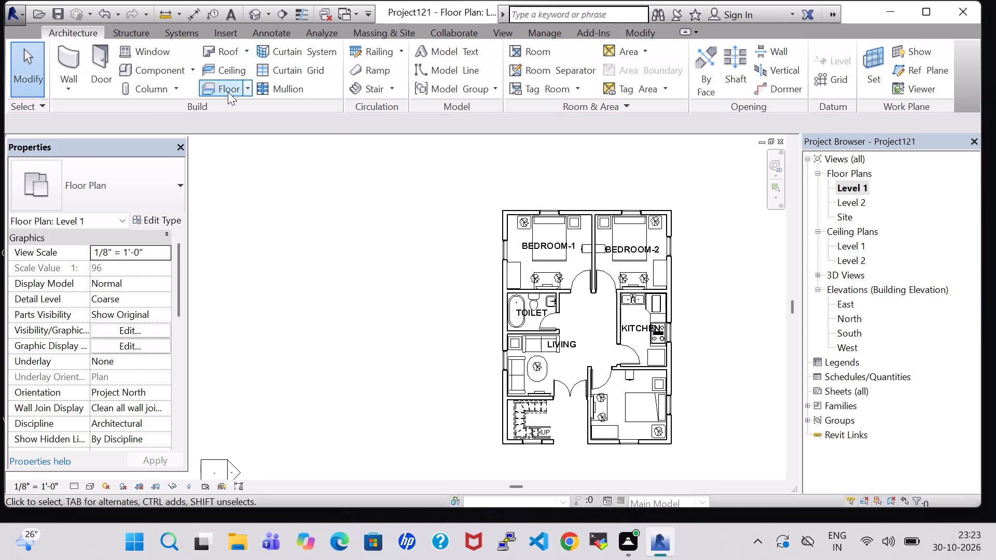
Start a new Generic - 12" floor on Level 1 and sketch a 25' 8" boundary line along BEDROOM-1 and BEDROOM-2's outer wall.
{"action": "left_click", "coordinate": [230, 93]}
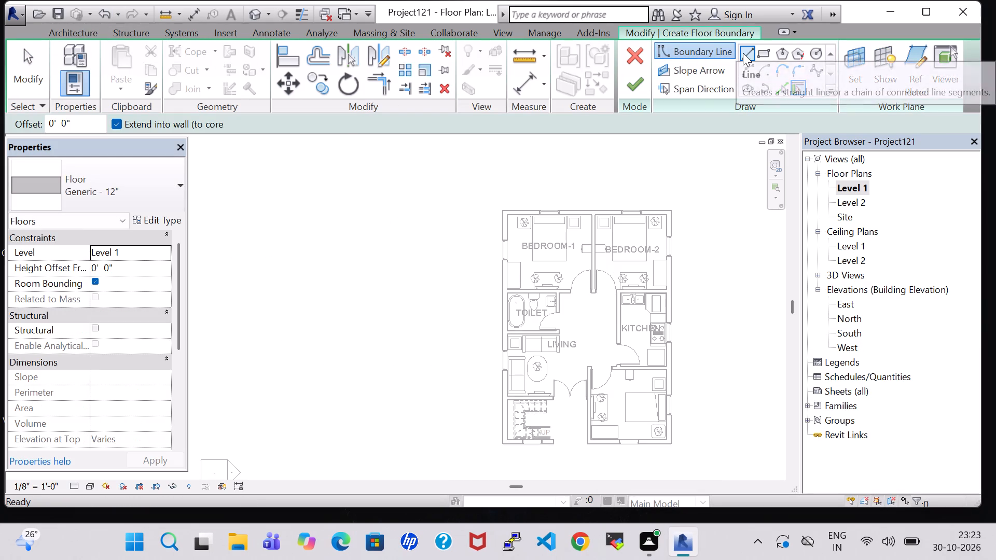
{"action": "left_click", "coordinate": [744, 53]}
{"action": "scroll", "coordinate": [461, 205], "scroll_direction": "up", "scroll_amount": 6}
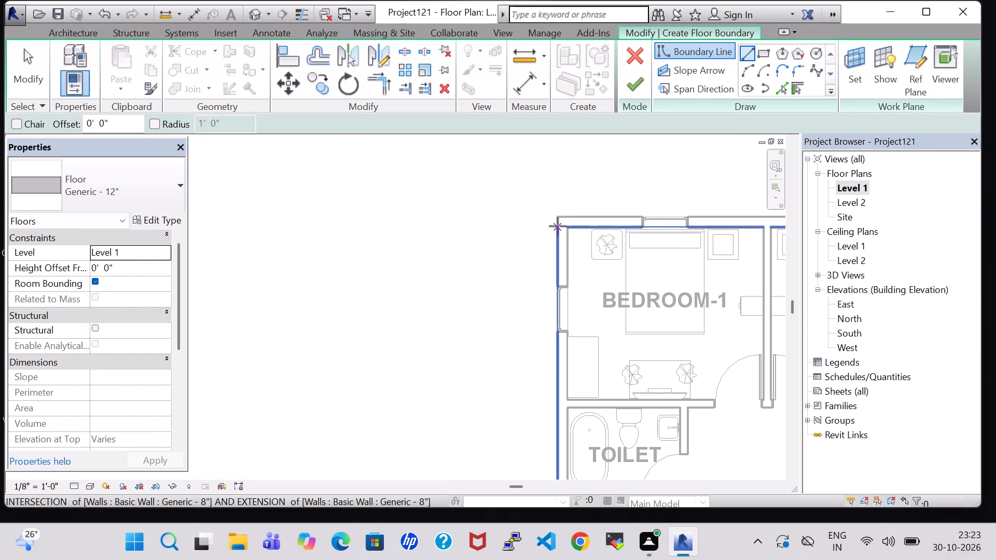
{"action": "left_click", "coordinate": [556, 219]}
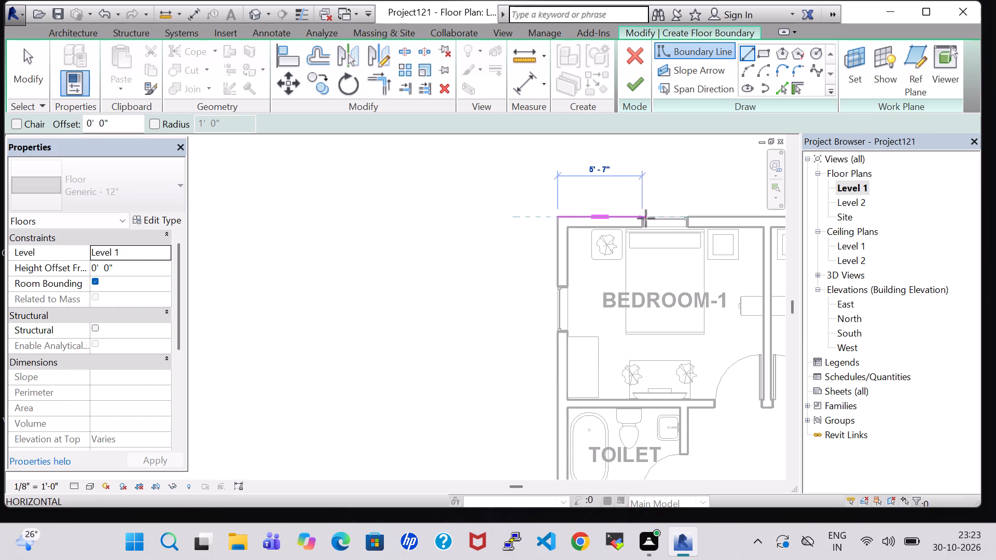
{"action": "middle_click_drag", "start_coordinate": [653, 218], "coordinate": [284, 226]}
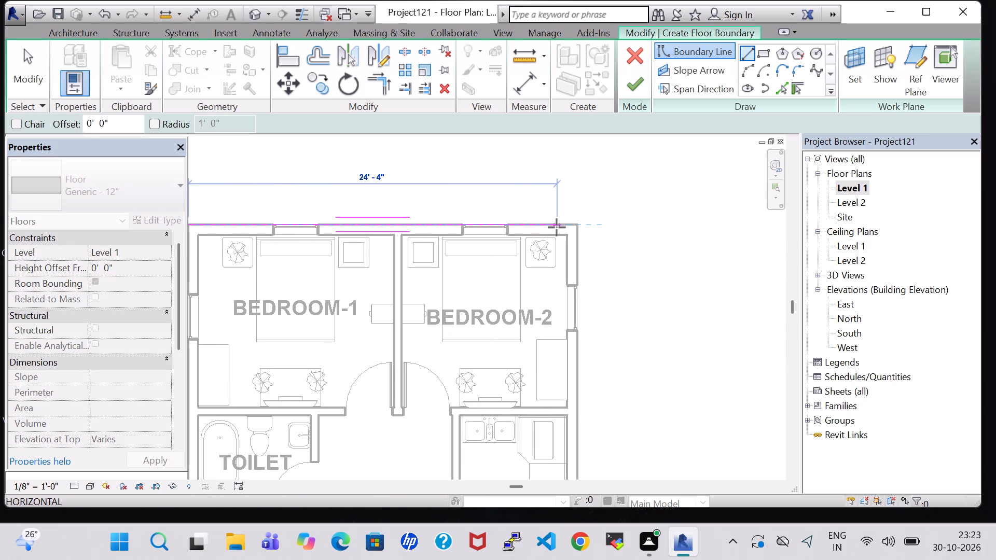
{"action": "left_click", "coordinate": [577, 226]}
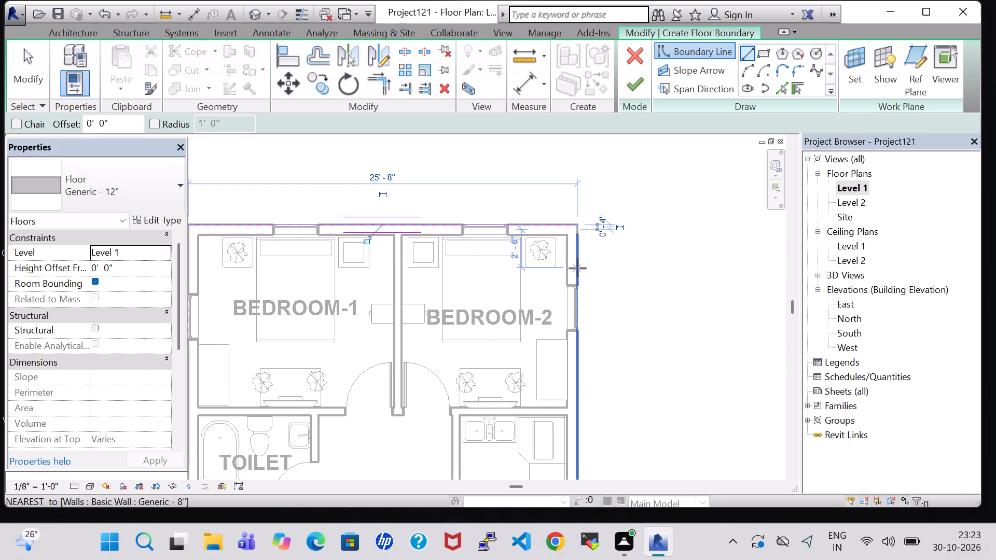
Sketch boundary lines along the BEDROOM-2 and KITCHEN side wall, and 25' 8" across the entrance side to the stair room's corner.
{"action": "left_click", "coordinate": [577, 226]}
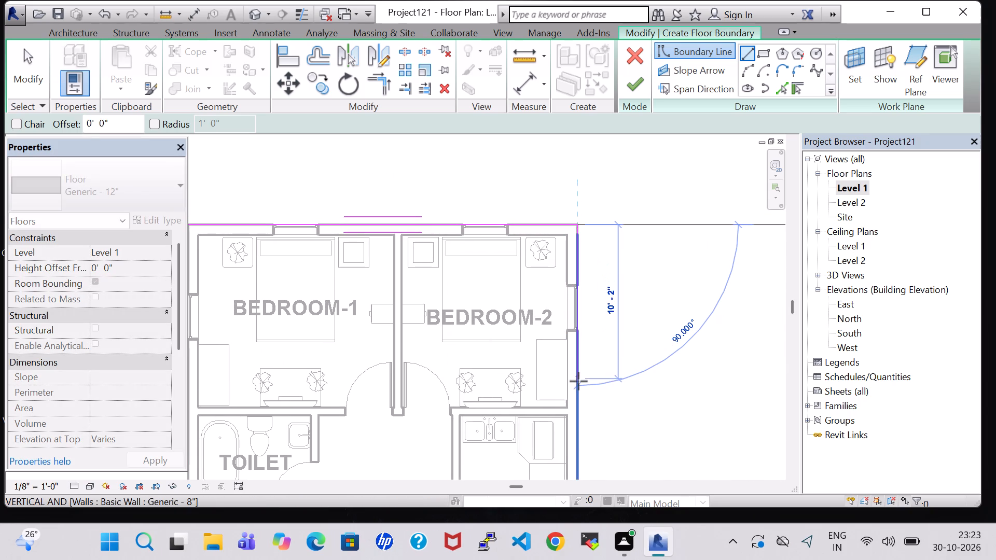
{"action": "middle_click_drag", "start_coordinate": [578, 386], "coordinate": [579, 232]}
{"action": "middle_click_drag", "start_coordinate": [583, 430], "coordinate": [594, 227]}
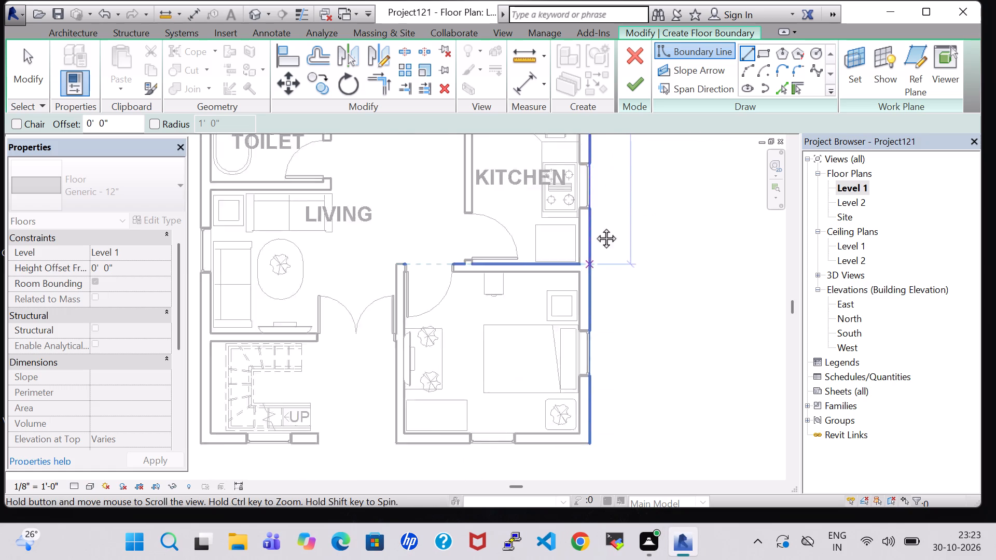
{"action": "middle_click_drag", "start_coordinate": [594, 227], "coordinate": [594, 192]}
{"action": "left_click", "coordinate": [591, 371]}
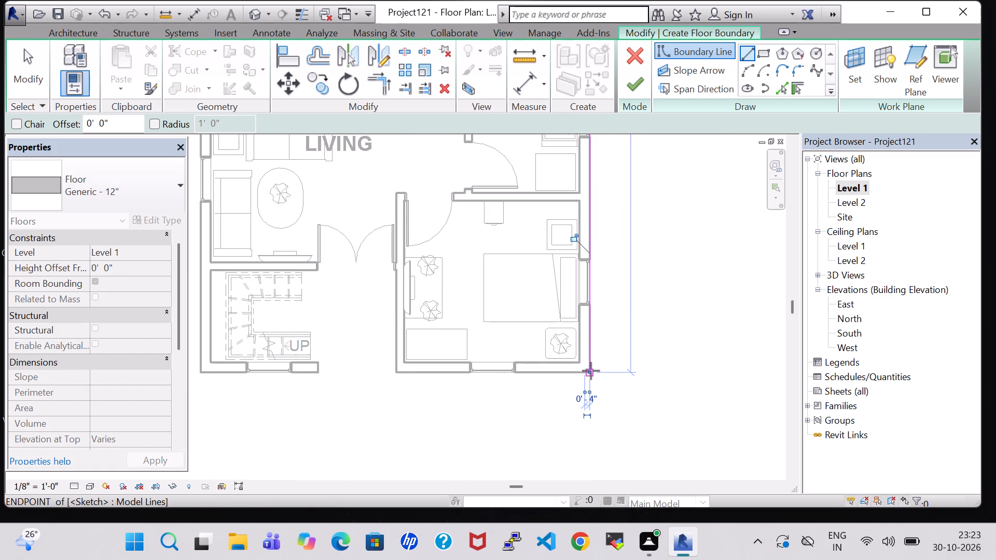
{"action": "left_click", "coordinate": [588, 372]}
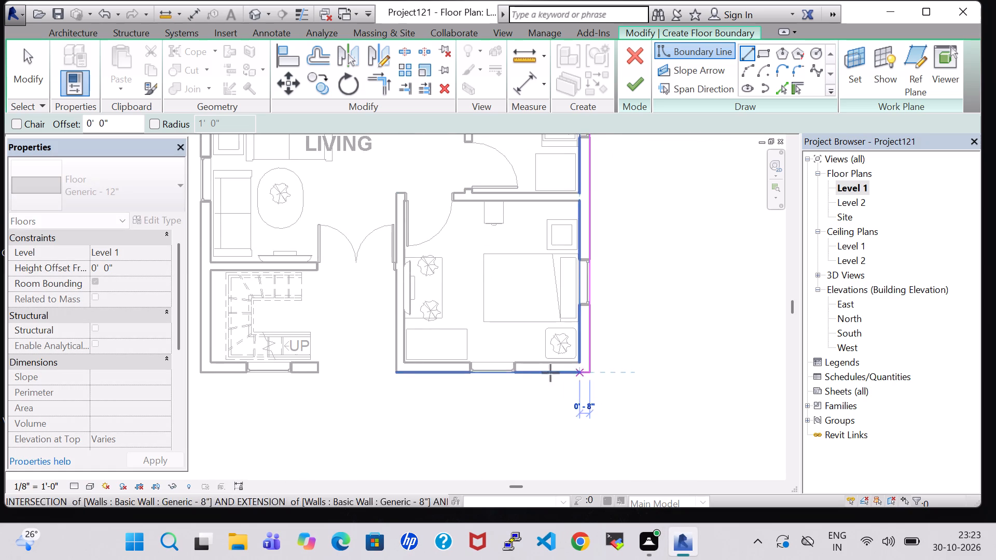
{"action": "left_click", "coordinate": [201, 375]}
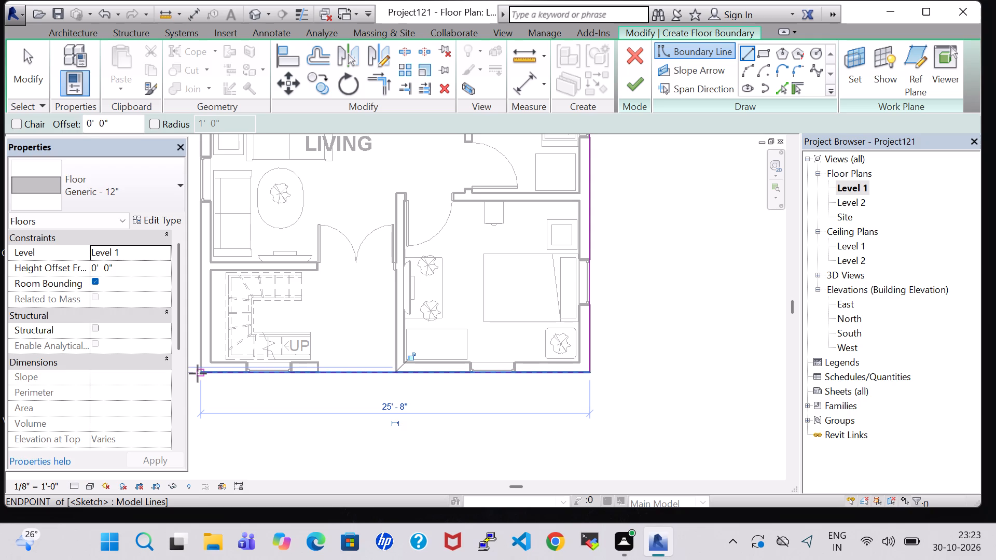
Close the floor boundary along the stair room, LIVING and TOILET side wall up to BEDROOM-1's corner, and finish the floor.
{"action": "left_click", "coordinate": [198, 373]}
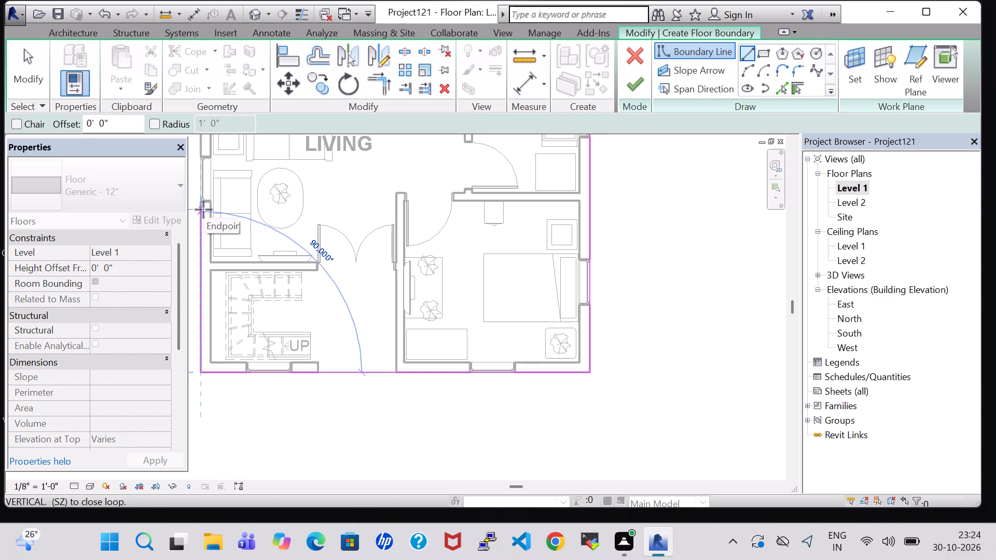
{"action": "middle_click_drag", "start_coordinate": [203, 209], "coordinate": [329, 437]}
{"action": "middle_click_drag", "start_coordinate": [325, 221], "coordinate": [341, 419]}
{"action": "left_click", "coordinate": [343, 261]}
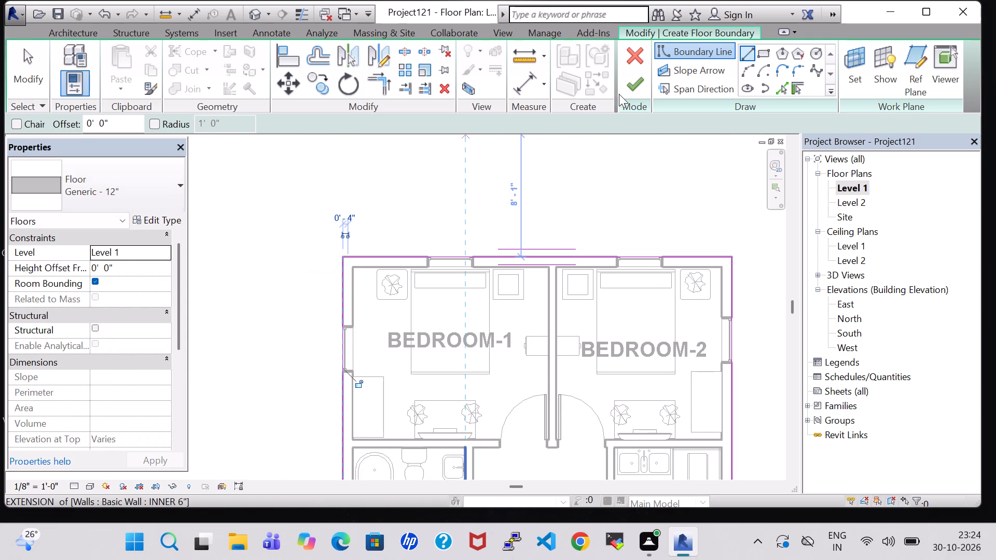
{"action": "left_click", "coordinate": [629, 87]}
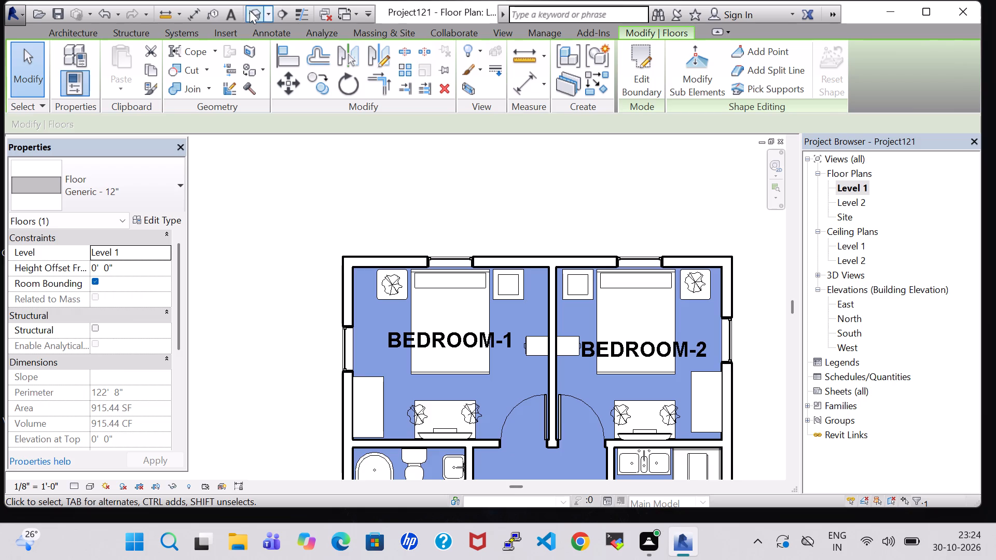
In the 3D view, set the structure material of the Generic - 8" exterior wall type to Brick, Common.
{"action": "left_click", "coordinate": [250, 10]}
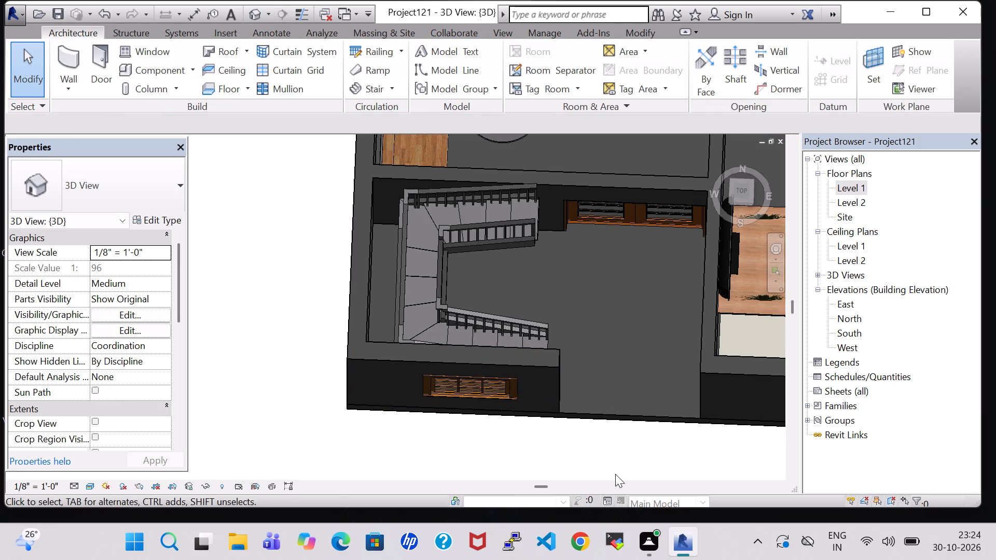
{"action": "middle_click_drag", "start_coordinate": [615, 474], "coordinate": [602, 286]}
{"action": "scroll", "coordinate": [544, 241], "scroll_direction": "down", "scroll_amount": 2}
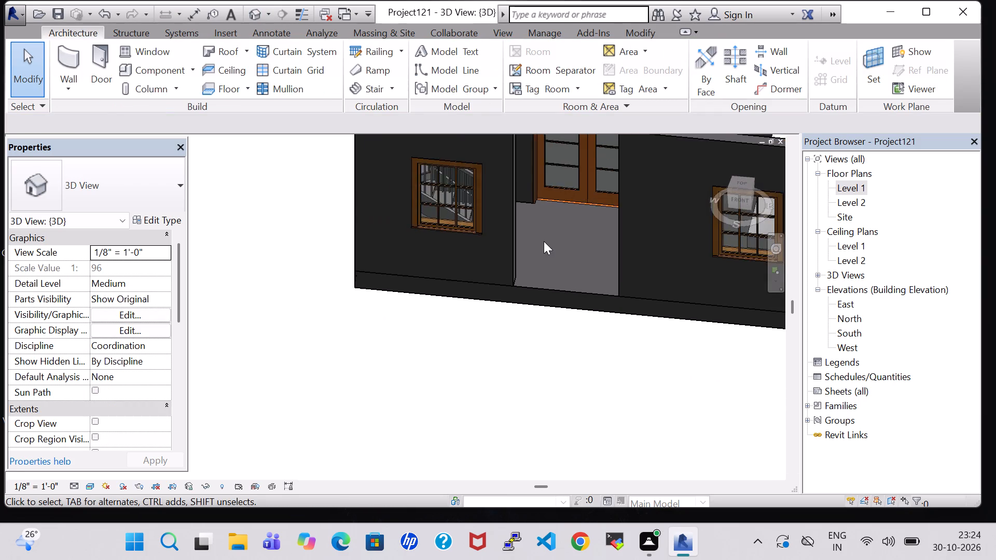
{"action": "scroll", "coordinate": [544, 241], "scroll_direction": "down", "scroll_amount": 1}
{"action": "left_click", "coordinate": [512, 176]}
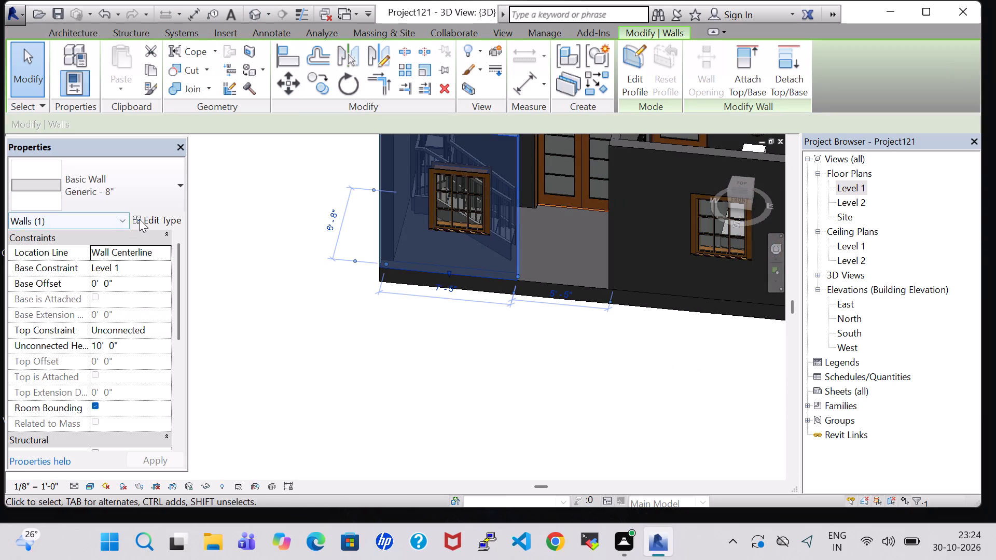
{"action": "left_click", "coordinate": [139, 219]}
{"action": "left_click", "coordinate": [479, 217]}
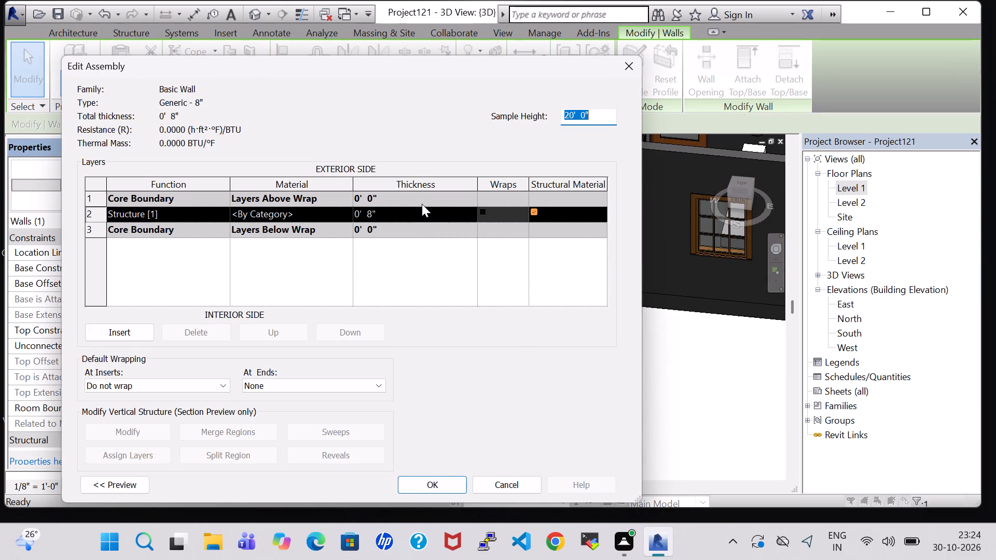
{"action": "left_click", "coordinate": [349, 212]}
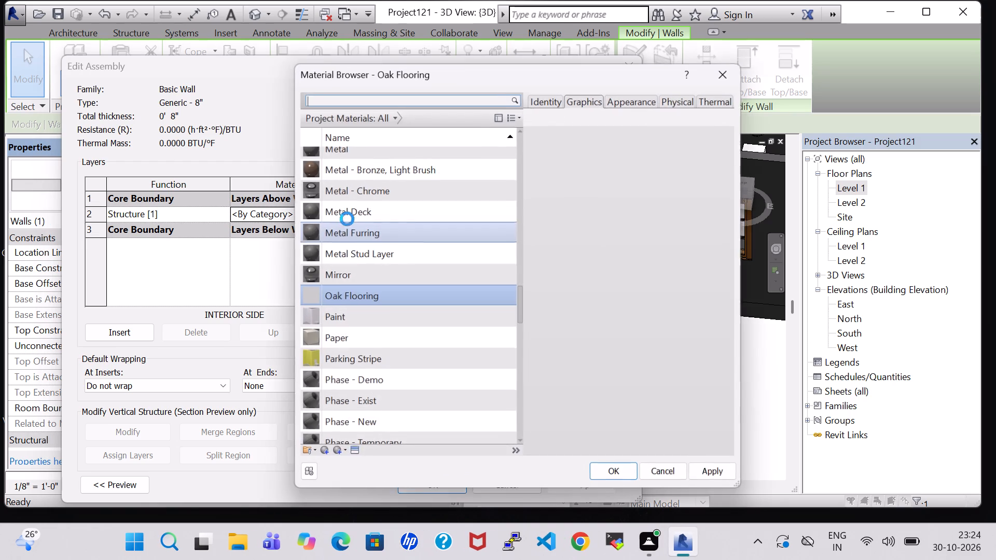
{"action": "scroll", "coordinate": [360, 213], "scroll_direction": "up", "scroll_amount": 9}
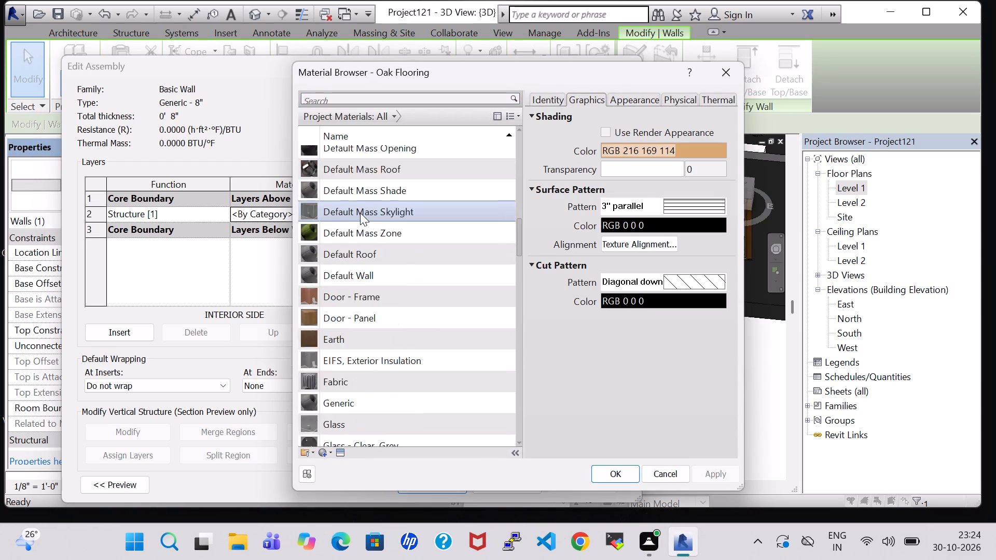
{"action": "scroll", "coordinate": [360, 213], "scroll_direction": "up", "scroll_amount": 9}
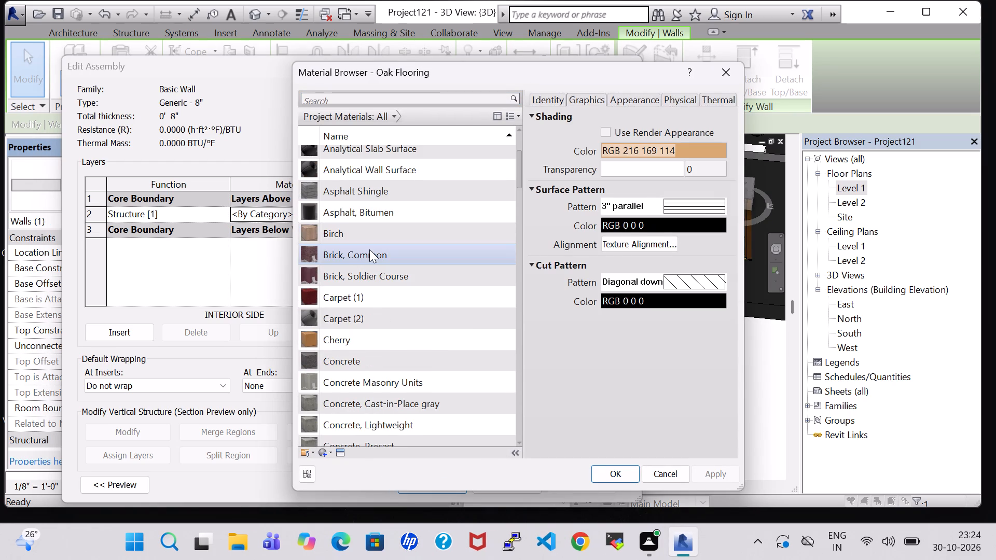
{"action": "left_click", "coordinate": [369, 249]}
{"action": "left_click", "coordinate": [628, 472]}
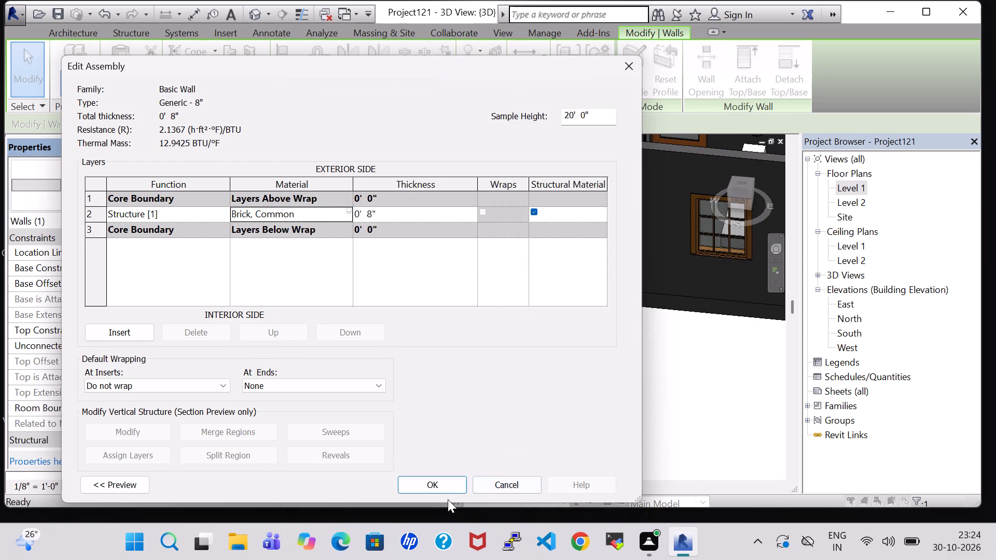
{"action": "left_click", "coordinate": [446, 486]}
{"action": "left_click", "coordinate": [453, 479]}
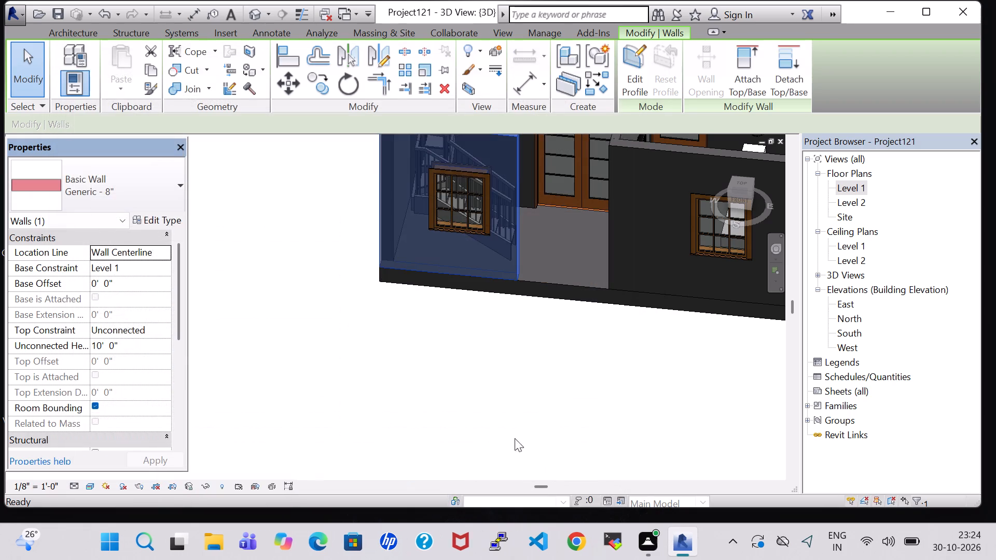
{"action": "left_click", "coordinate": [573, 394]}
Set the structure material of the INNER 6" wall type to Brick, Common, using the wall between the stair room and LIVING.
{"action": "middle_click_drag", "start_coordinate": [587, 338], "coordinate": [588, 343], "text": "shift"}
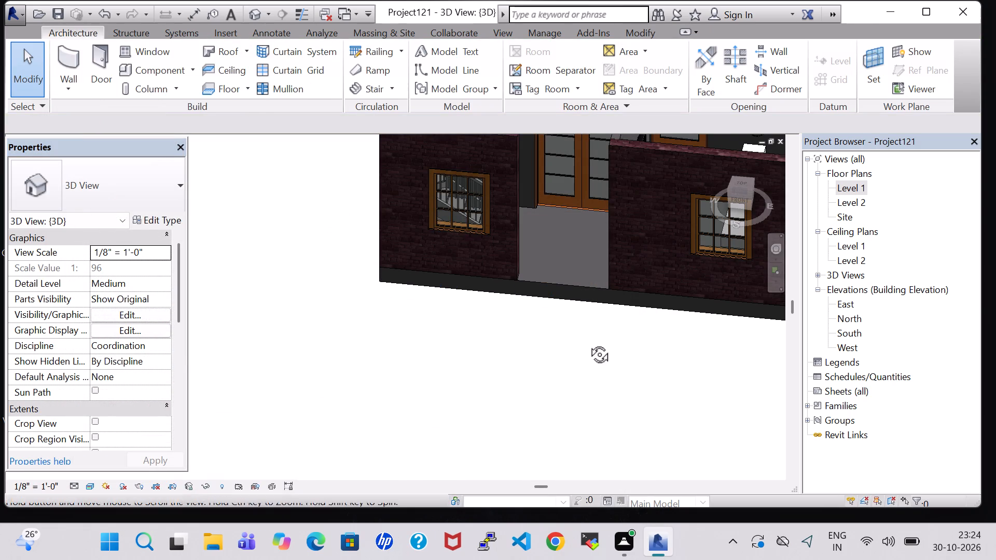
{"action": "middle_click_drag", "start_coordinate": [588, 343], "coordinate": [629, 429], "text": "shift"}
{"action": "left_click", "coordinate": [639, 148]}
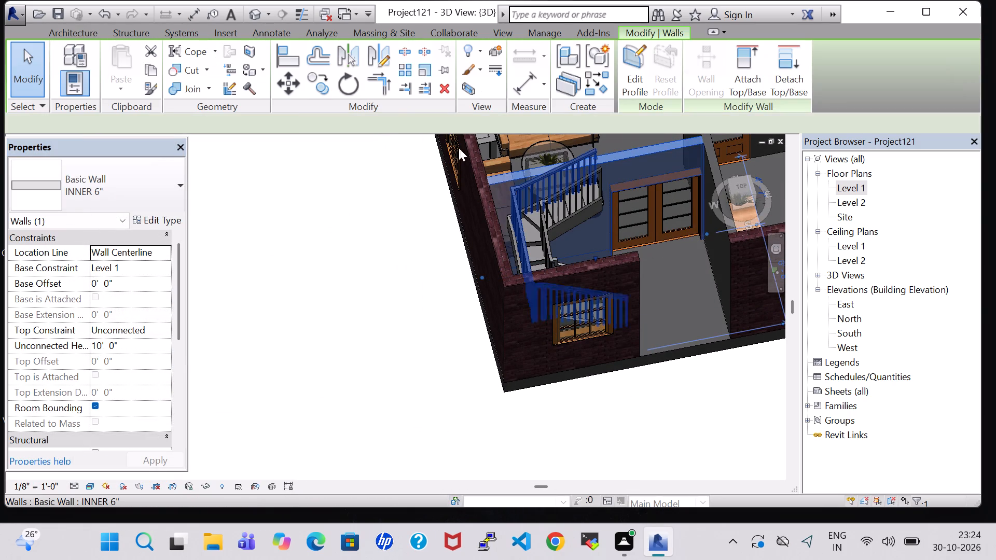
{"action": "left_click", "coordinate": [163, 221]}
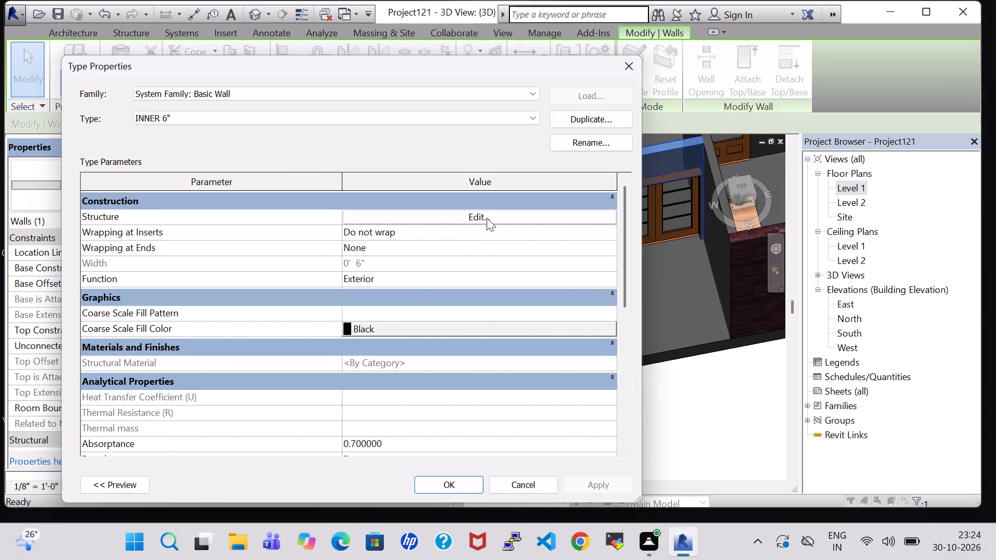
{"action": "left_click", "coordinate": [491, 216]}
{"action": "left_click", "coordinate": [348, 212]}
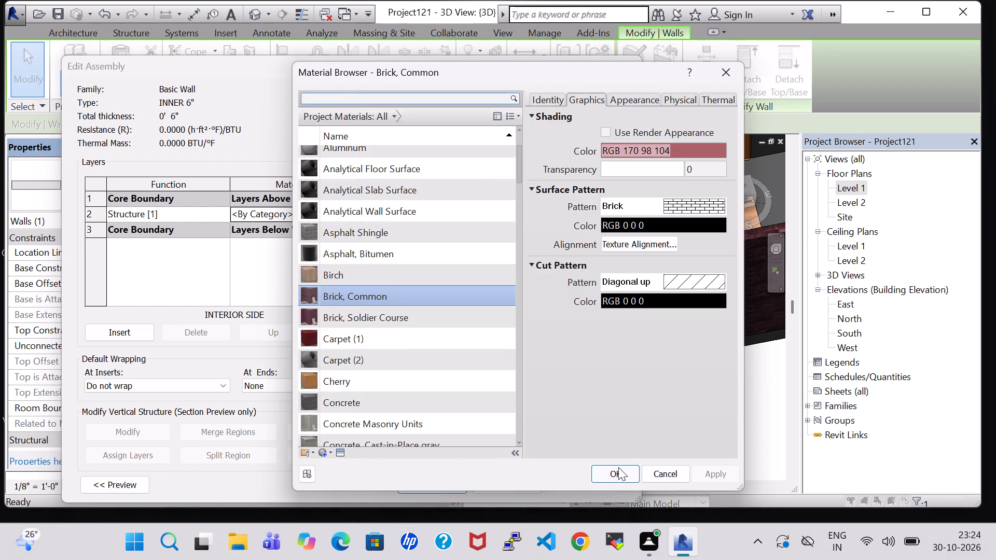
{"action": "left_click", "coordinate": [618, 468]}
{"action": "left_click", "coordinate": [447, 483]}
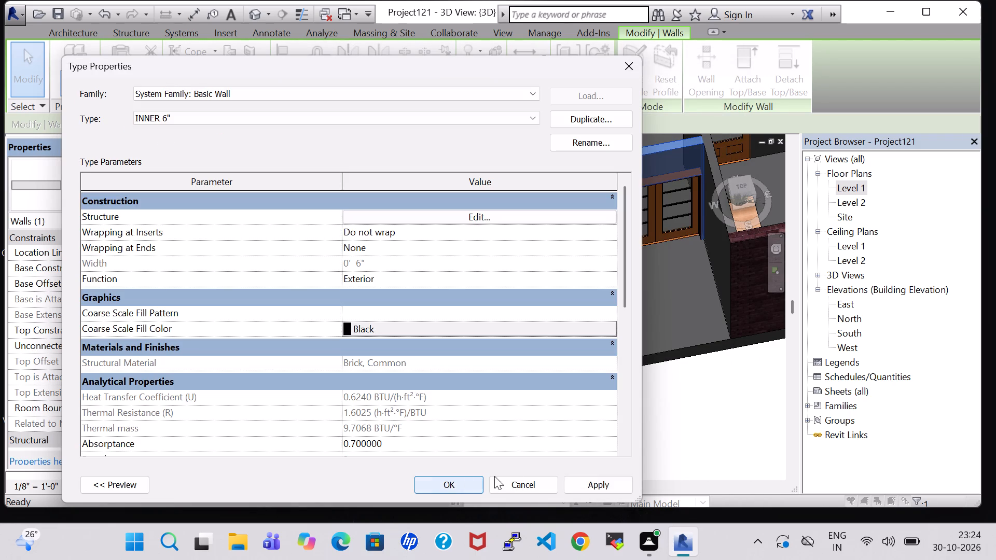
{"action": "left_click", "coordinate": [460, 487]}
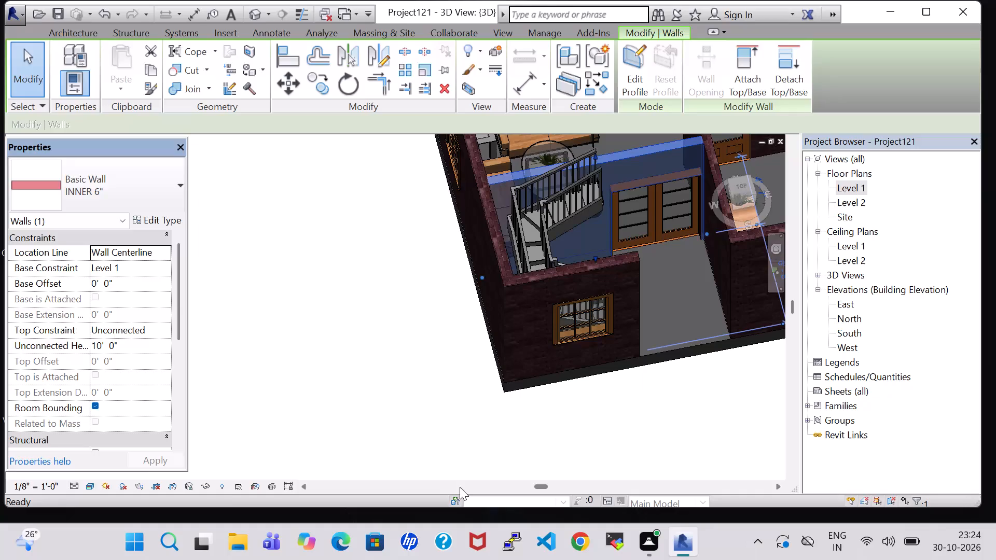
{"action": "left_click", "coordinate": [548, 432]}
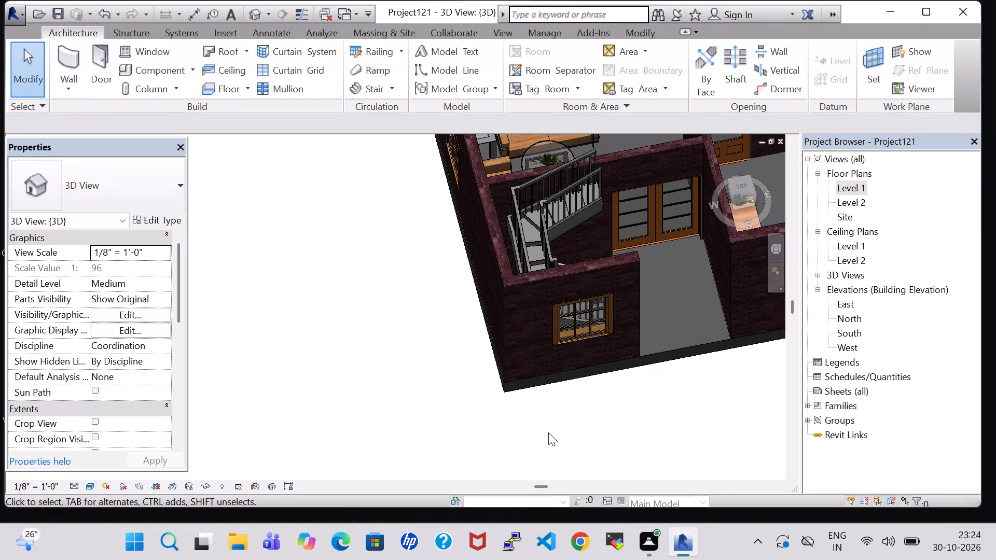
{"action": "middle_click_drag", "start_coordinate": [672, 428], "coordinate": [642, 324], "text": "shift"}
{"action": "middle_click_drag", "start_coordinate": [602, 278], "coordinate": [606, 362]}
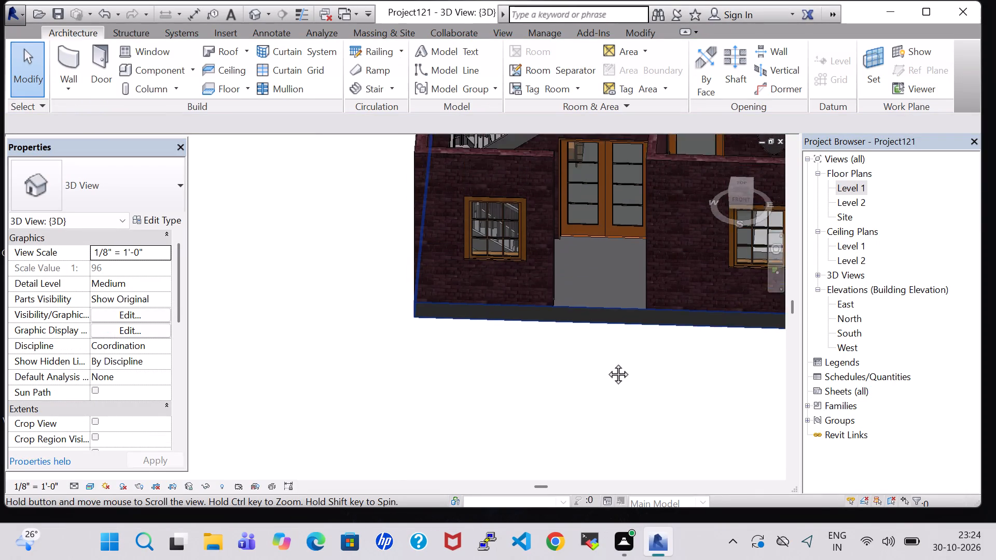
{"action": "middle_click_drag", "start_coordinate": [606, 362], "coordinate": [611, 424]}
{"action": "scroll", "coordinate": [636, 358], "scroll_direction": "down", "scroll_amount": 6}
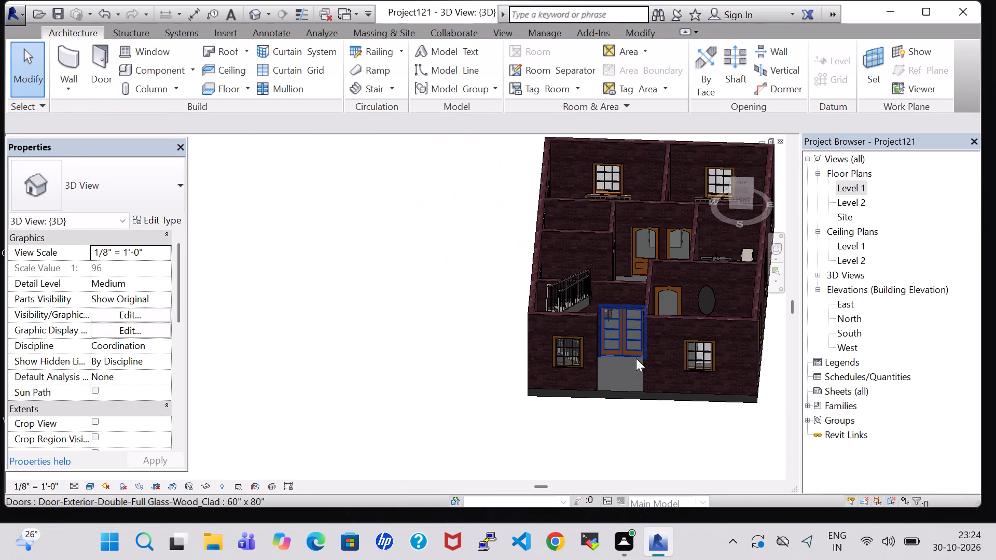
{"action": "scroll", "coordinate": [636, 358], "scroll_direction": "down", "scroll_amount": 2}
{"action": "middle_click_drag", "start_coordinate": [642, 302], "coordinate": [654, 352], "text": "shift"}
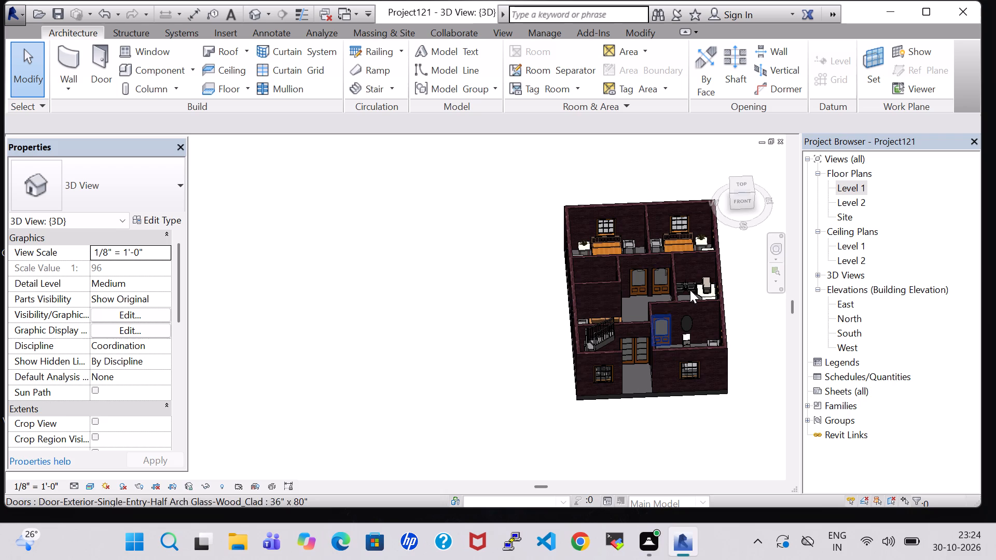
Open the Level 1 floor plan with the whole house in view.
{"action": "double_click", "coordinate": [840, 192]}
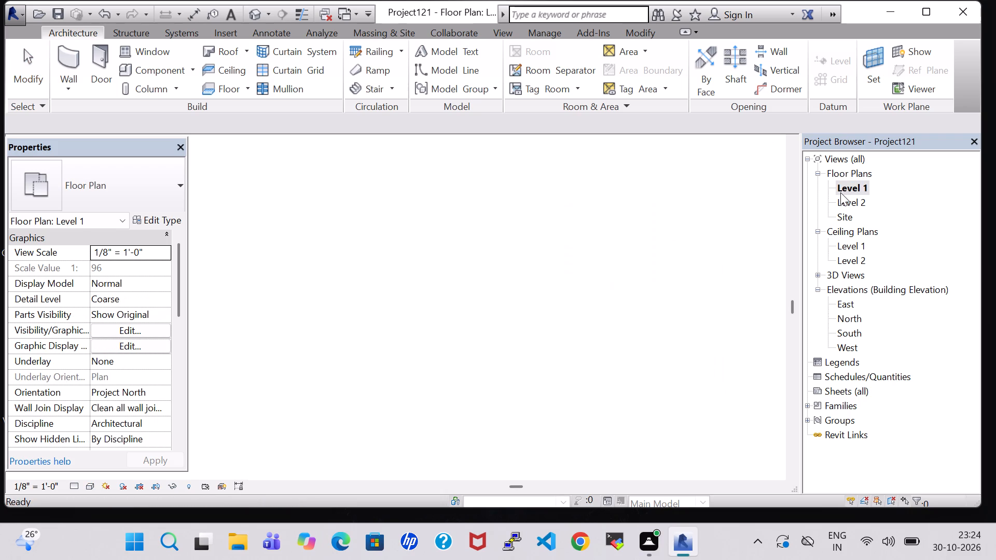
{"action": "scroll", "coordinate": [522, 225], "scroll_direction": "down", "scroll_amount": 8}
{"action": "middle_click_drag", "start_coordinate": [669, 354], "coordinate": [659, 309]}
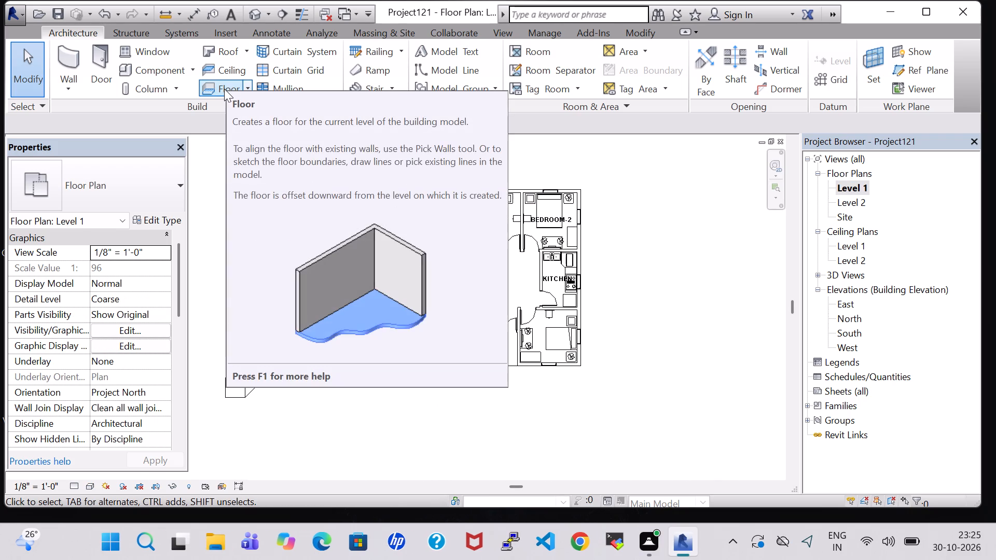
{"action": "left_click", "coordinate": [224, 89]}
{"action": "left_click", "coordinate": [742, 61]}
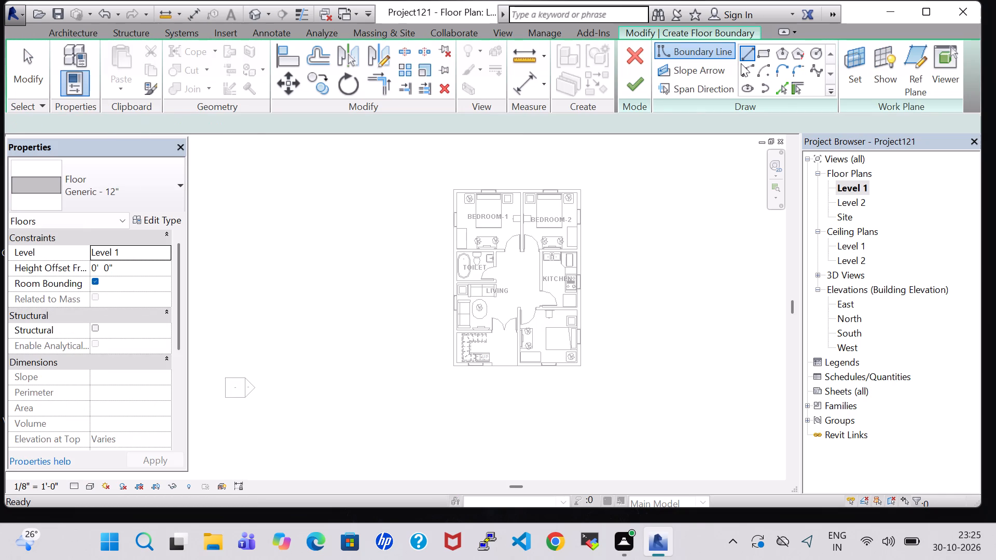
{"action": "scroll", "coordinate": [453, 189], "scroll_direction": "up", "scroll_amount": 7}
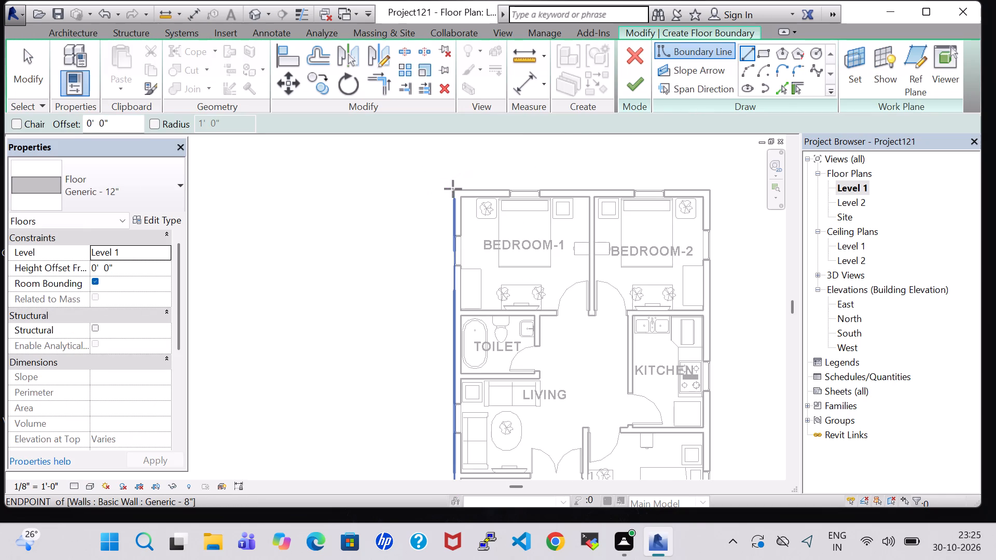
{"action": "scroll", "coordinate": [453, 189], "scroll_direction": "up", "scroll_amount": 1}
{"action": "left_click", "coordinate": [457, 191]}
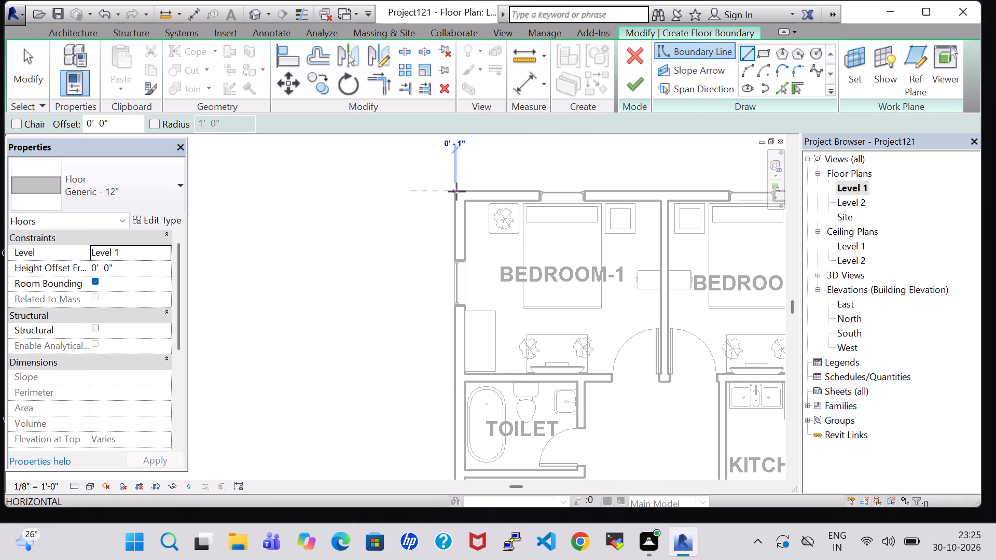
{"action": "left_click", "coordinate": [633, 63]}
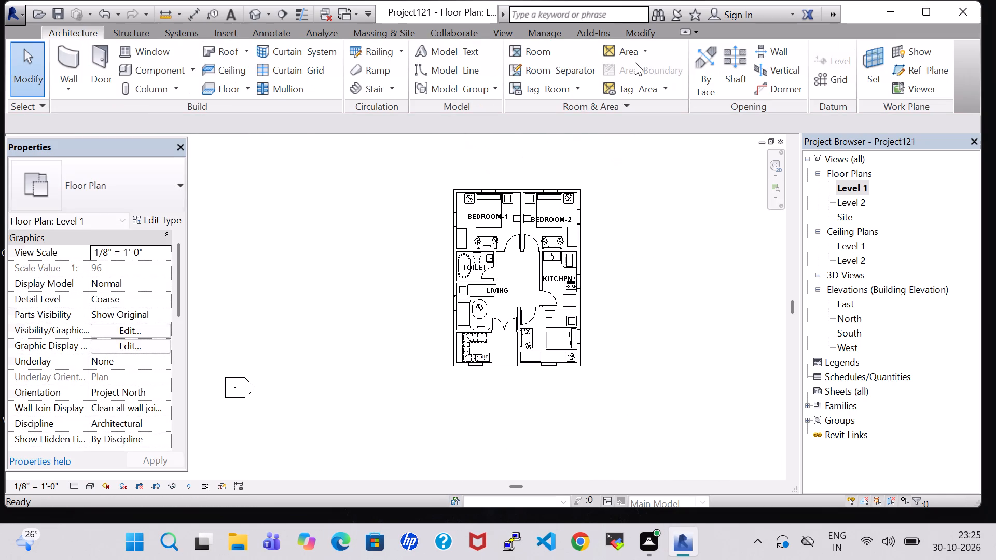
Start a footprint roof on Level 2 with Defines slope off and sketch a 25' 8" boundary line along BEDROOM-1 and BEDROOM-2's outer wall.
{"action": "left_click", "coordinate": [227, 47]}
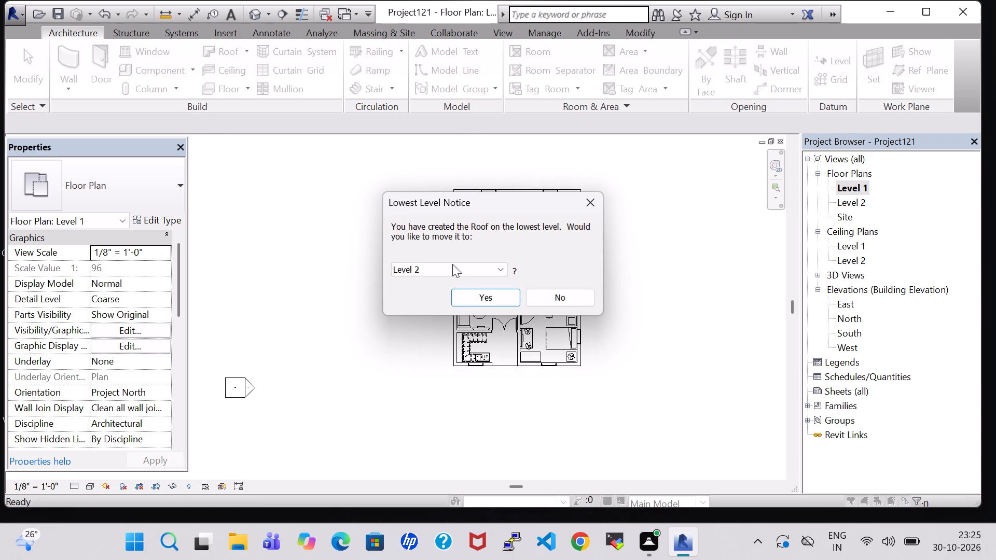
{"action": "left_click", "coordinate": [470, 293]}
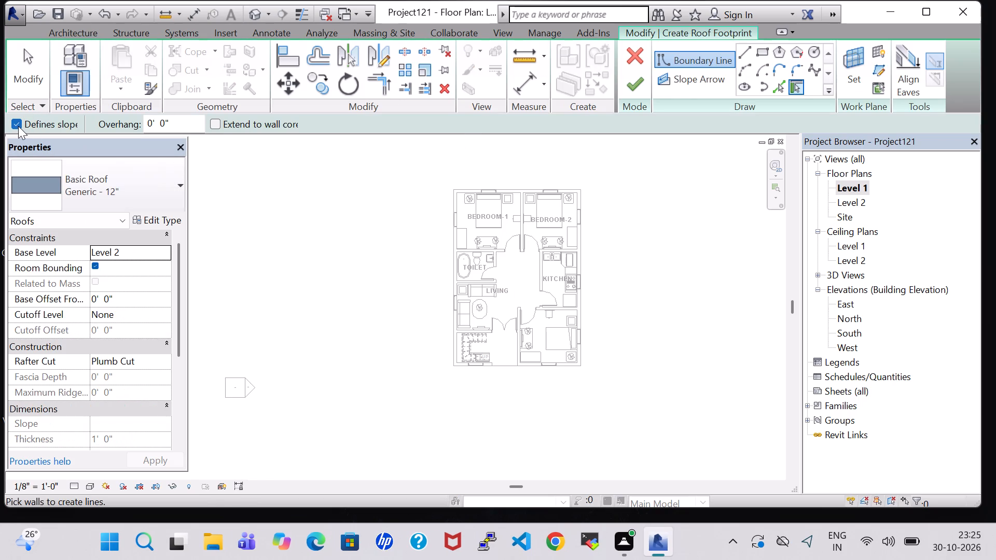
{"action": "left_click", "coordinate": [18, 126]}
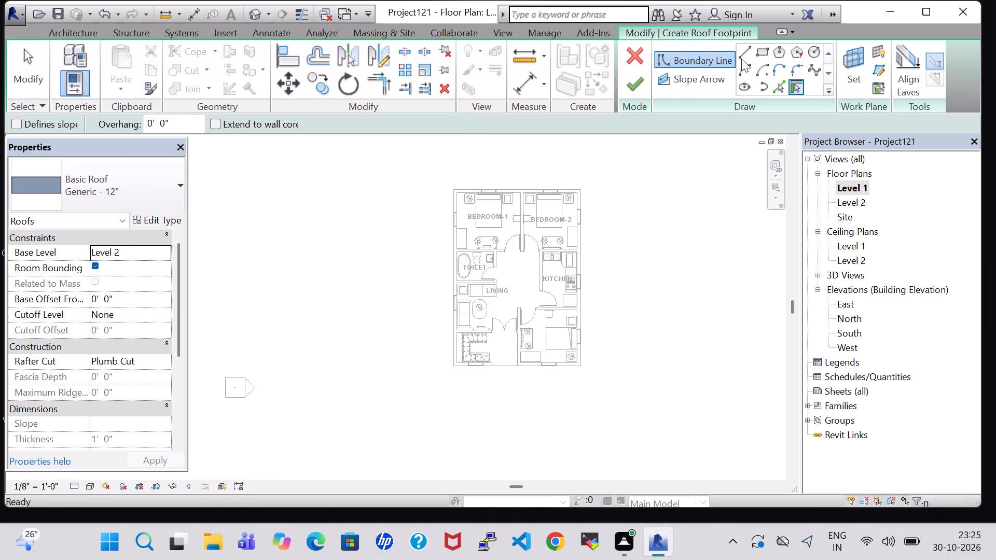
{"action": "left_click", "coordinate": [742, 59]}
{"action": "scroll", "coordinate": [464, 182], "scroll_direction": "up", "scroll_amount": 5}
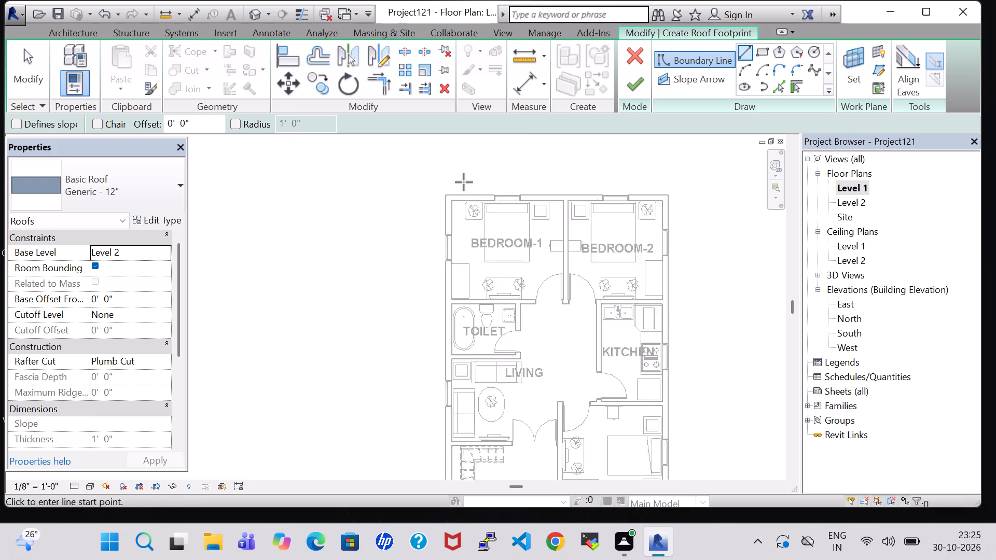
{"action": "scroll", "coordinate": [464, 182], "scroll_direction": "up", "scroll_amount": 3}
{"action": "left_click", "coordinate": [432, 206]}
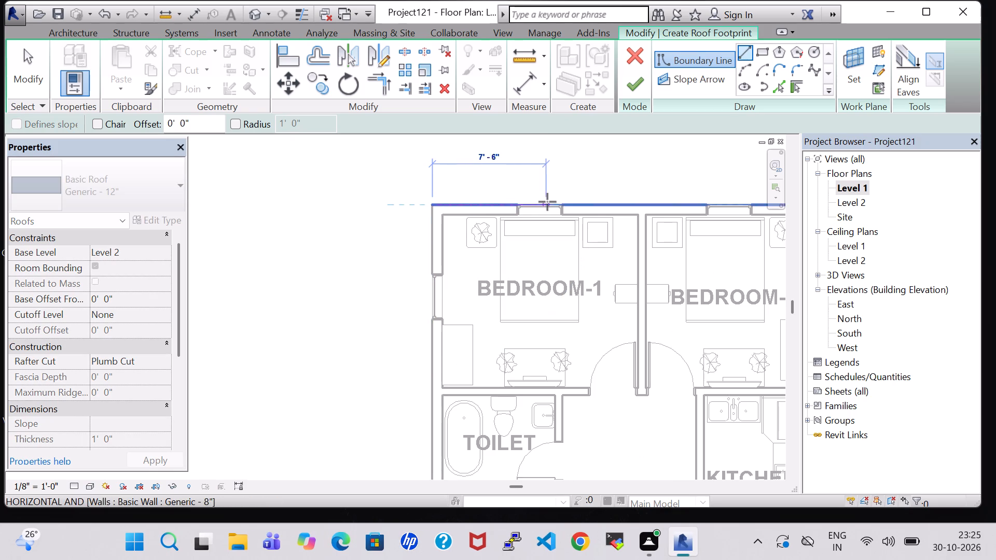
{"action": "middle_click_drag", "start_coordinate": [548, 202], "coordinate": [348, 187]}
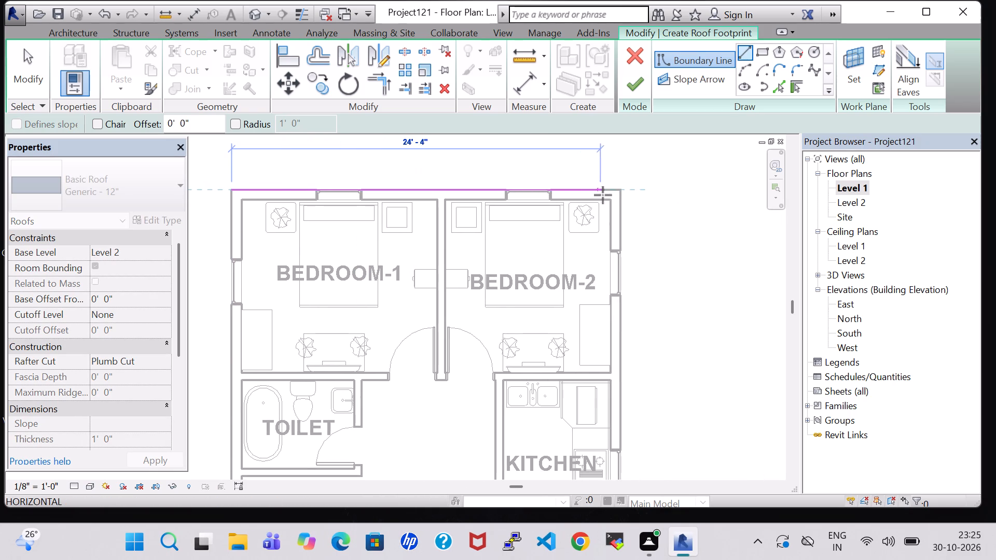
{"action": "left_click", "coordinate": [620, 192]}
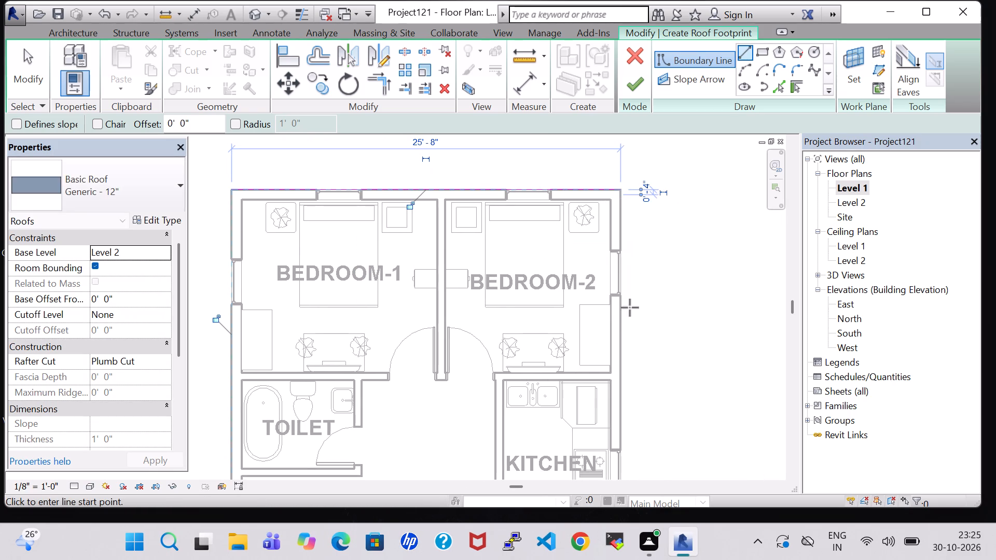
Sketch a roof boundary line along the outer wall on the BEDROOM-2 and KITCHEN side, ending at the house's front corner.
{"action": "middle_click_drag", "start_coordinate": [625, 354], "coordinate": [607, 249]}
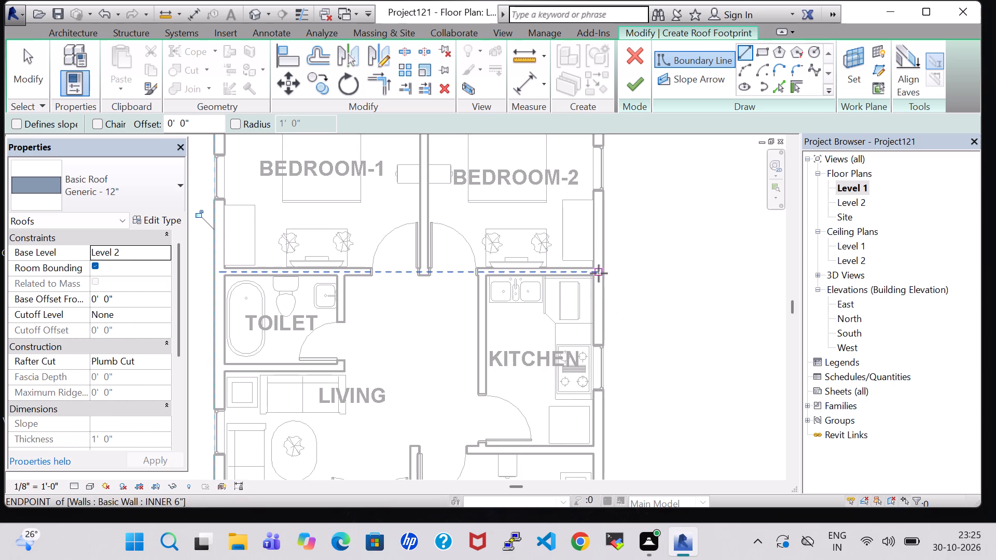
{"action": "middle_click_drag", "start_coordinate": [626, 236], "coordinate": [624, 380]}
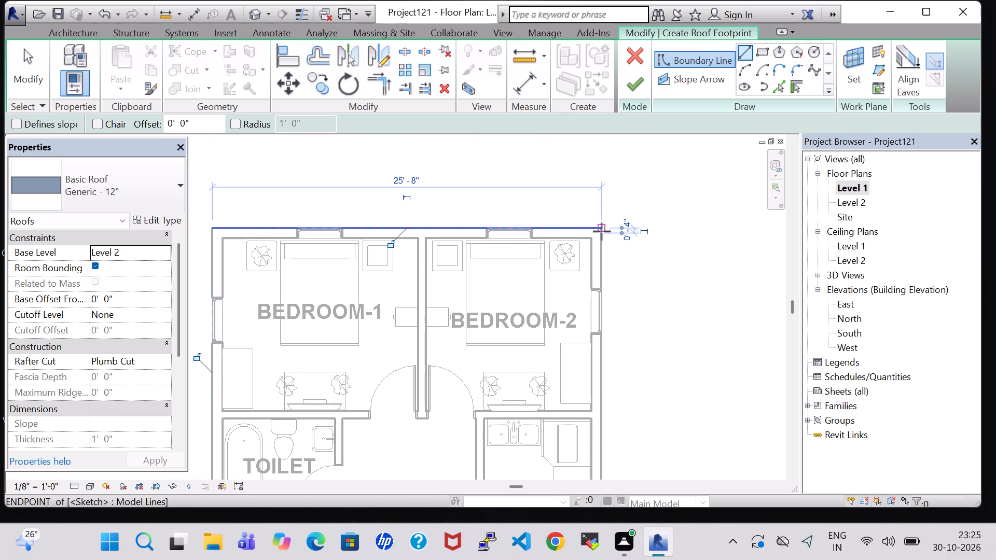
{"action": "left_click", "coordinate": [602, 231]}
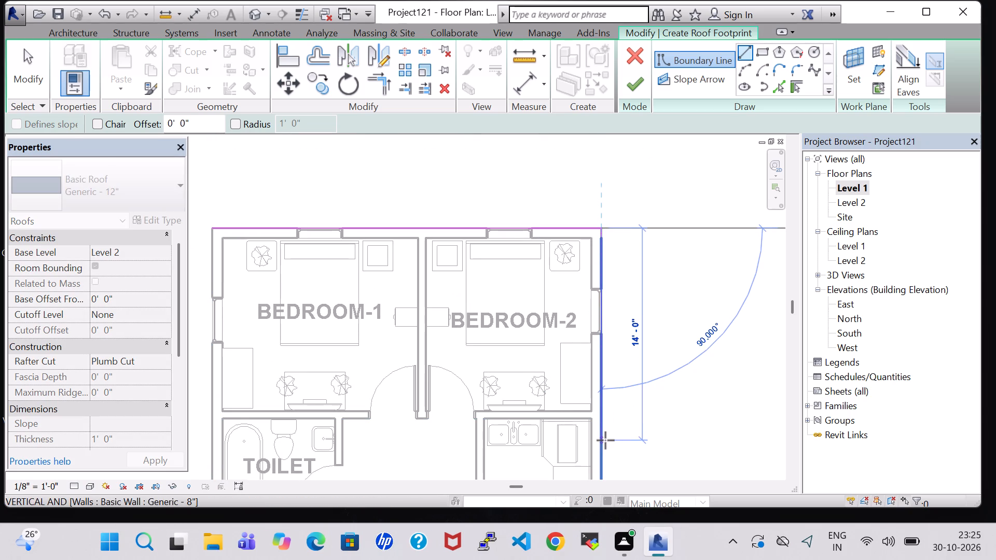
{"action": "middle_click_drag", "start_coordinate": [605, 440], "coordinate": [589, 211]}
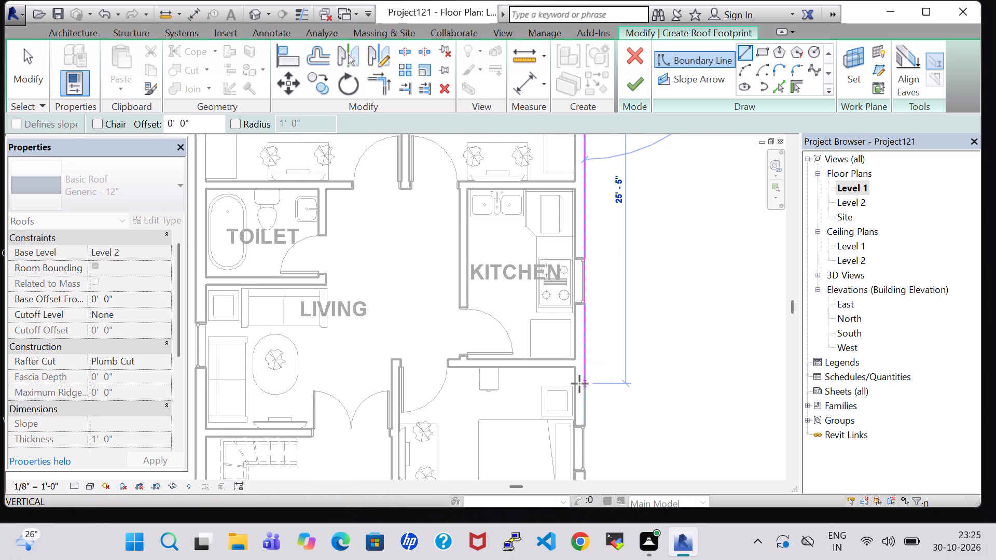
{"action": "middle_click_drag", "start_coordinate": [579, 384], "coordinate": [583, 179]}
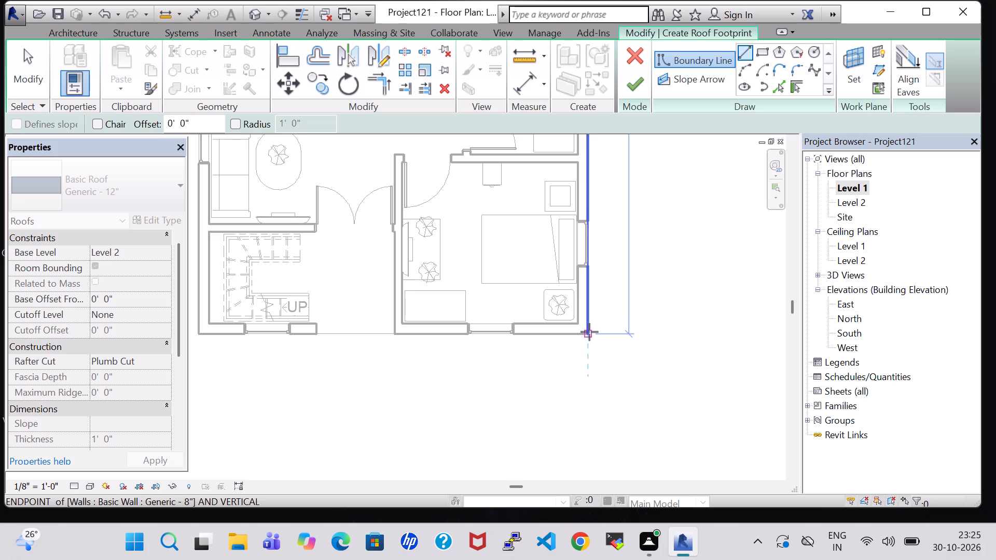
{"action": "left_click", "coordinate": [589, 332]}
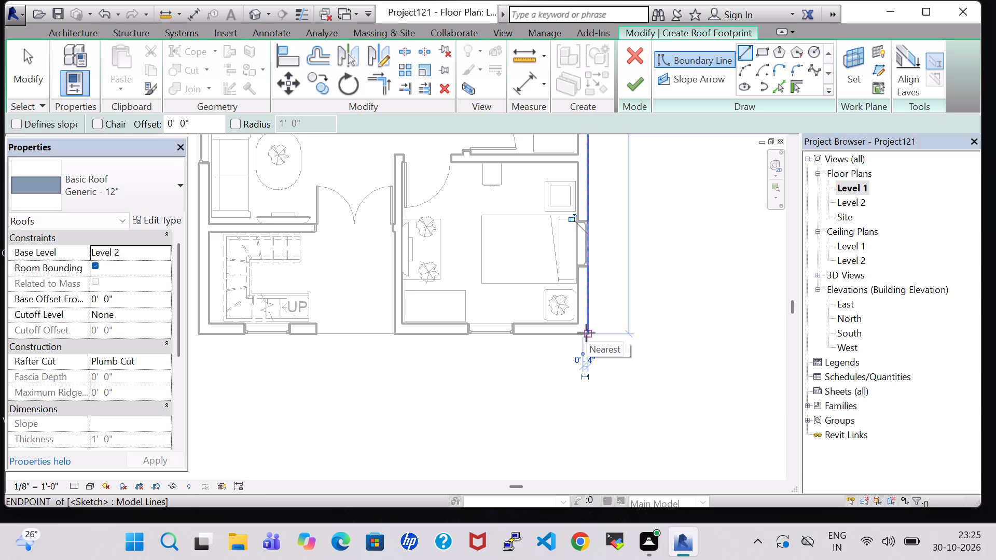
Sketch a roof boundary line along the front wall face, across the entrance opening to the stair room's outer corner.
{"action": "scroll", "coordinate": [586, 333], "scroll_direction": "up", "scroll_amount": 7}
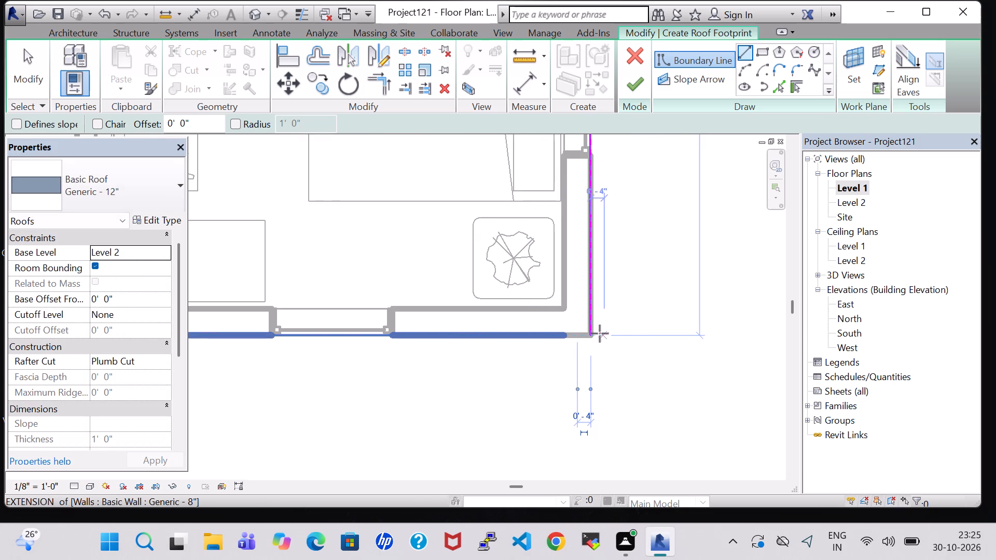
{"action": "left_click", "coordinate": [590, 334]}
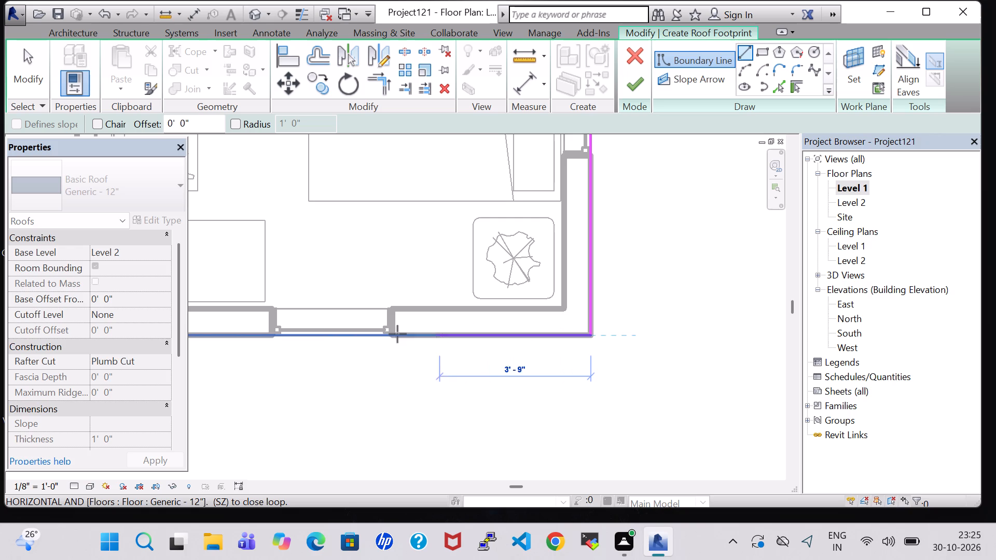
{"action": "middle_click_drag", "start_coordinate": [238, 331], "coordinate": [728, 331]}
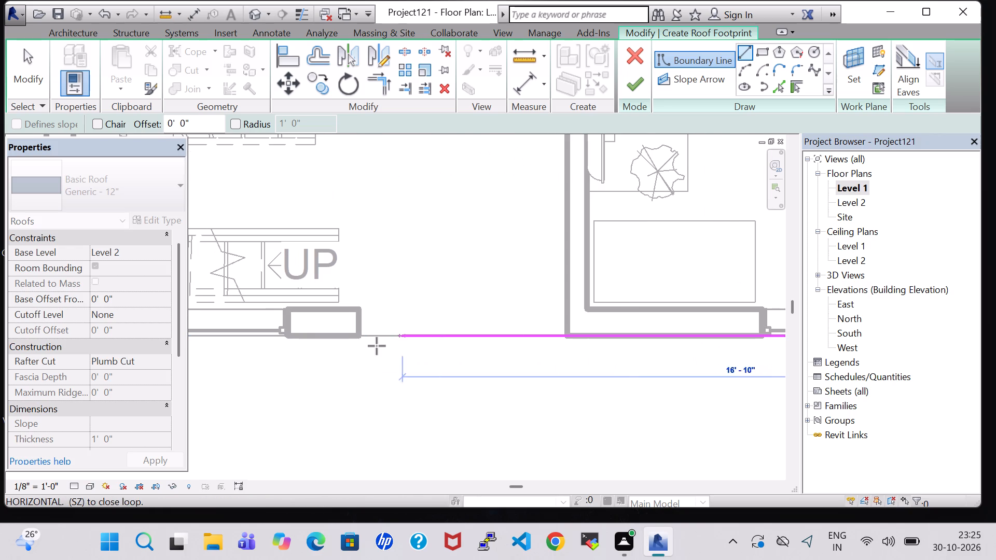
{"action": "middle_click_drag", "start_coordinate": [261, 334], "coordinate": [771, 349]}
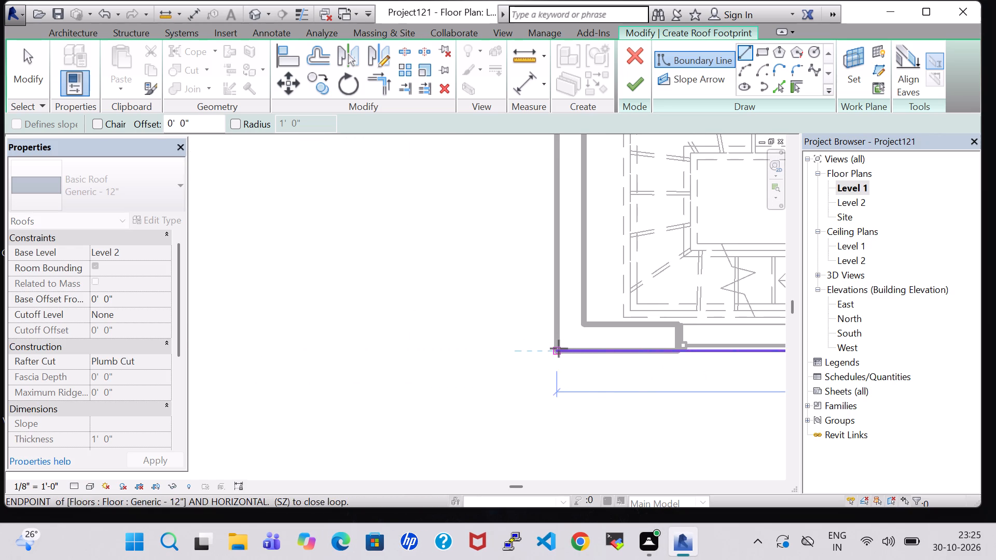
{"action": "left_click", "coordinate": [558, 348]}
Close the roof boundary along the stair room, LIVING, TOILET and BEDROOM-1 outer wall, and finish the Generic - 12" roof.
{"action": "left_click", "coordinate": [558, 351]}
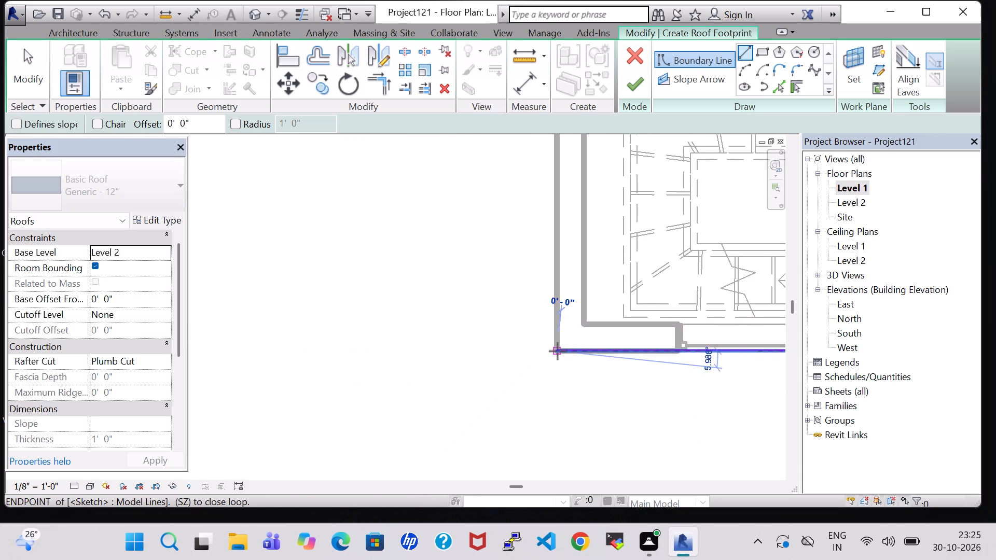
{"action": "middle_click_drag", "start_coordinate": [557, 183], "coordinate": [603, 416]}
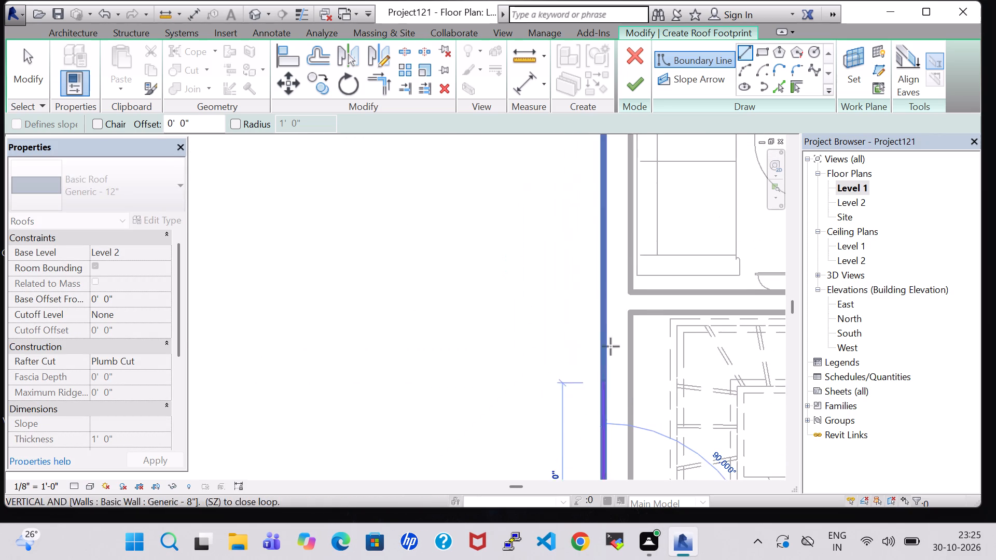
{"action": "middle_click_drag", "start_coordinate": [603, 190], "coordinate": [622, 502]}
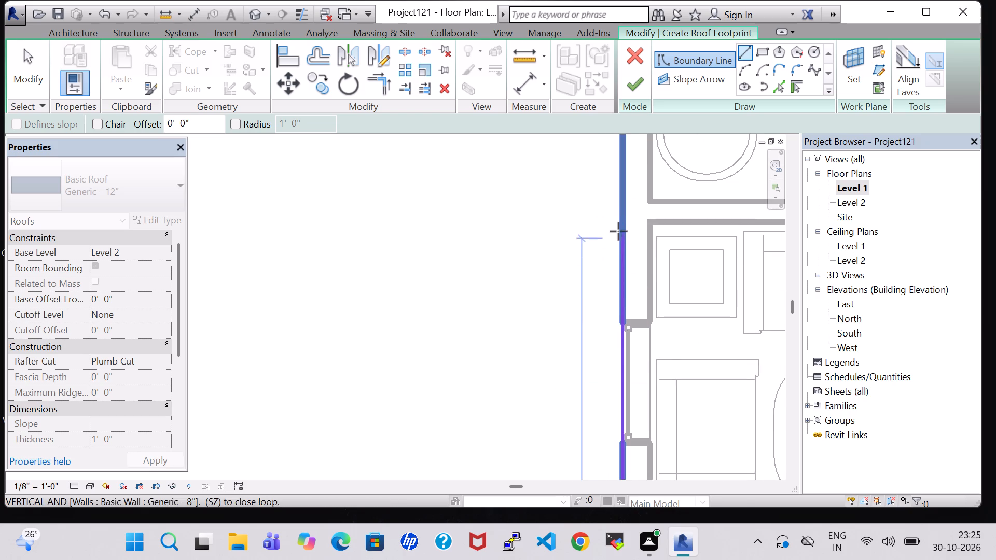
{"action": "middle_click_drag", "start_coordinate": [624, 187], "coordinate": [643, 509]}
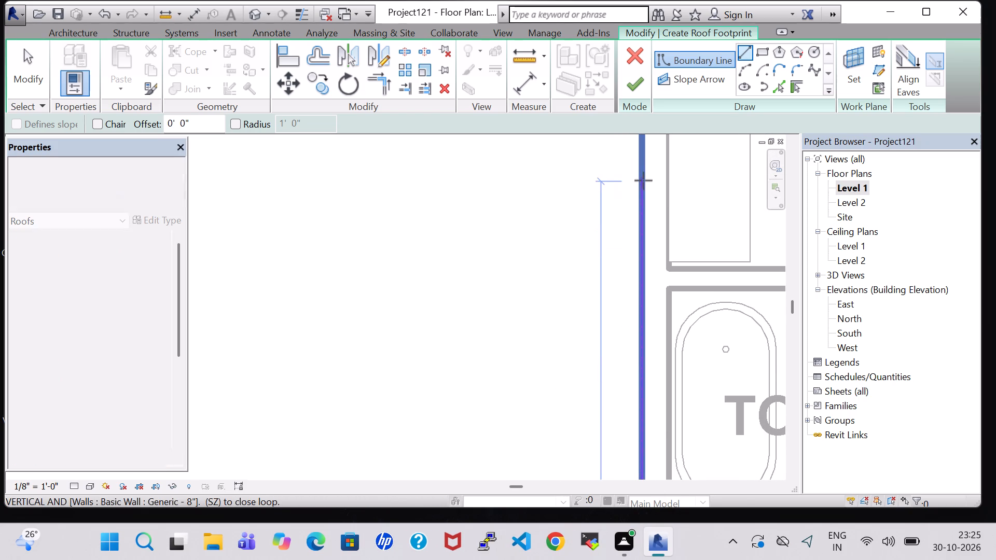
{"action": "middle_click_drag", "start_coordinate": [643, 180], "coordinate": [651, 531]}
{"action": "scroll", "coordinate": [651, 531], "scroll_direction": "up", "scroll_amount": 1}
{"action": "middle_click_drag", "start_coordinate": [645, 213], "coordinate": [645, 214]}
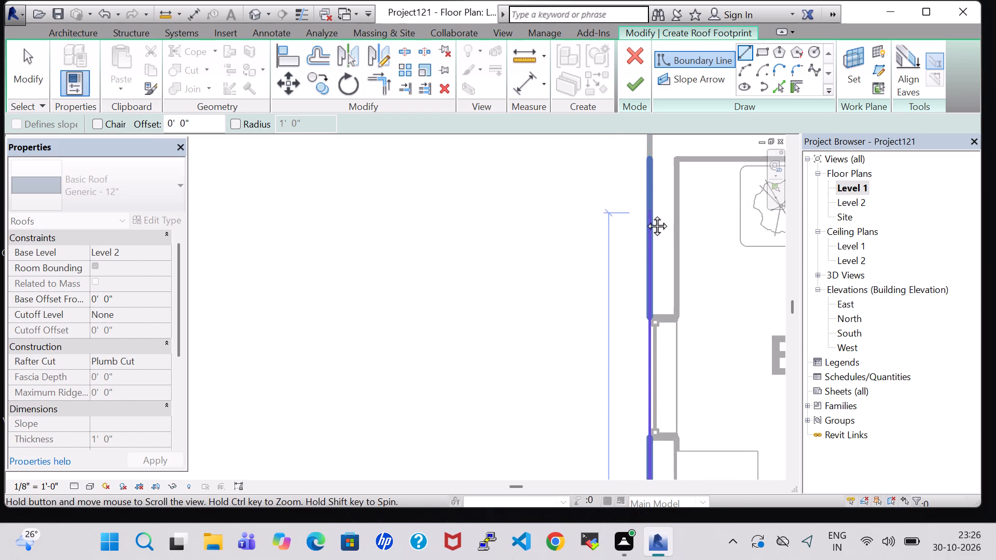
{"action": "middle_click_drag", "start_coordinate": [645, 214], "coordinate": [640, 488]}
{"action": "left_click", "coordinate": [644, 407]}
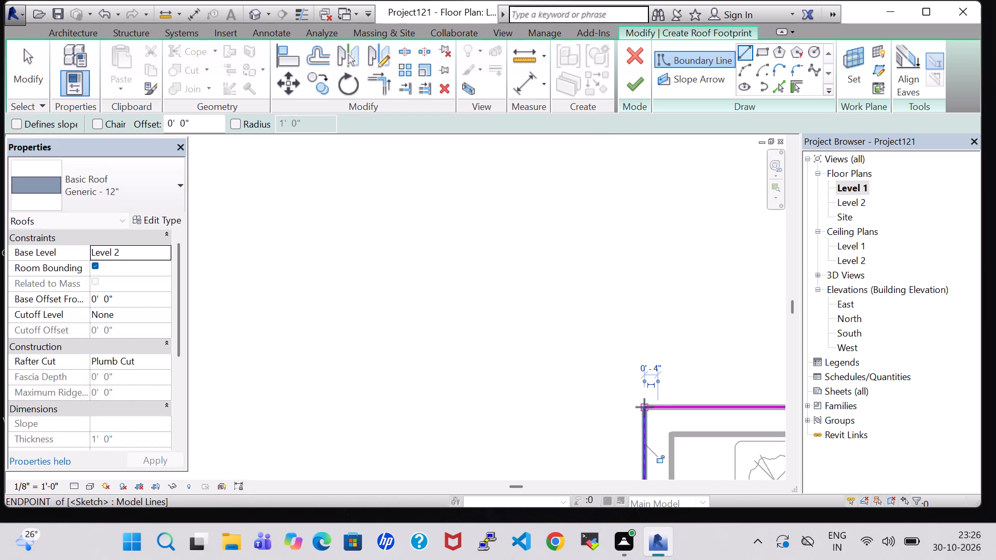
{"action": "left_click", "coordinate": [631, 86]}
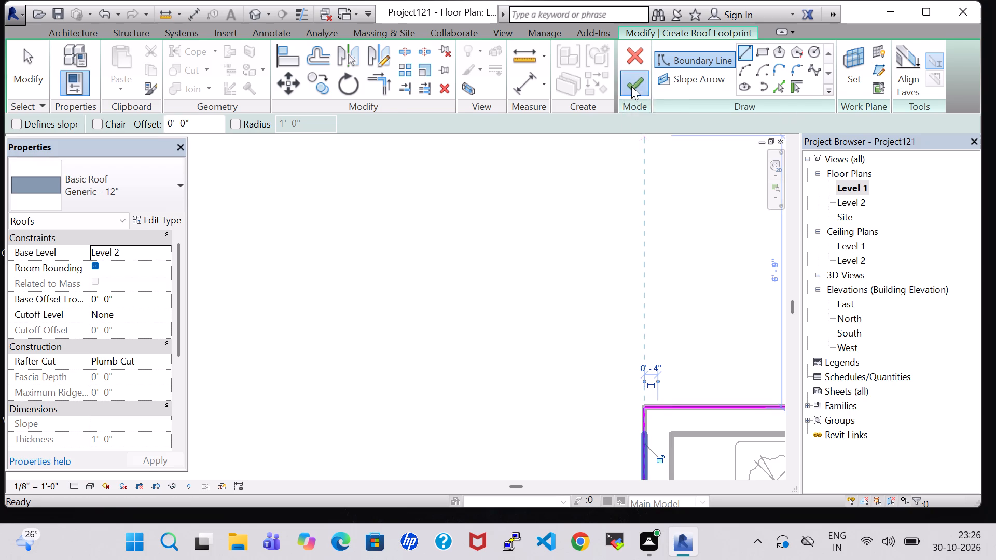
{"action": "left_click", "coordinate": [550, 283]}
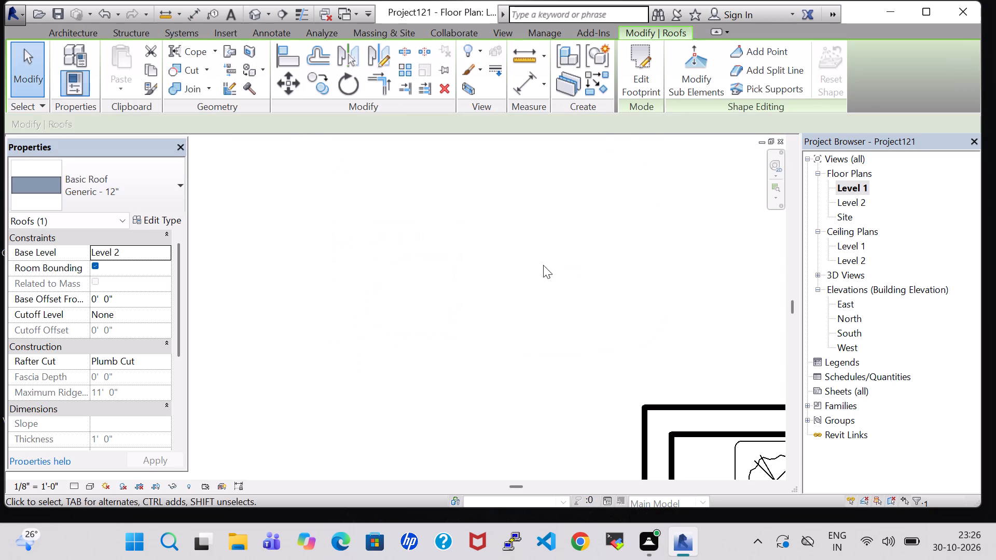
In the 3D view, set the structure material of the roof's Generic - 12" type to Brick, Soldier Course.
{"action": "left_click", "coordinate": [255, 16]}
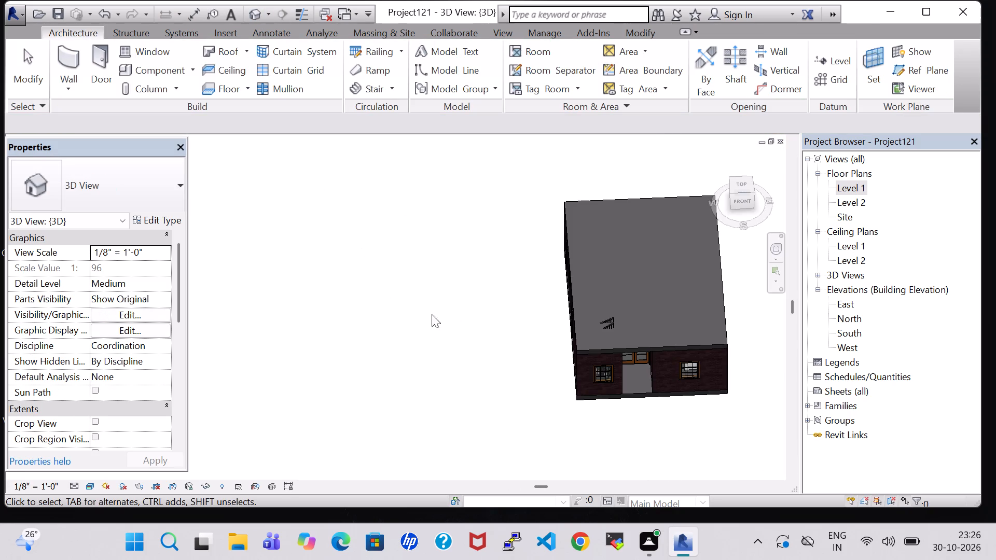
{"action": "left_click", "coordinate": [676, 343]}
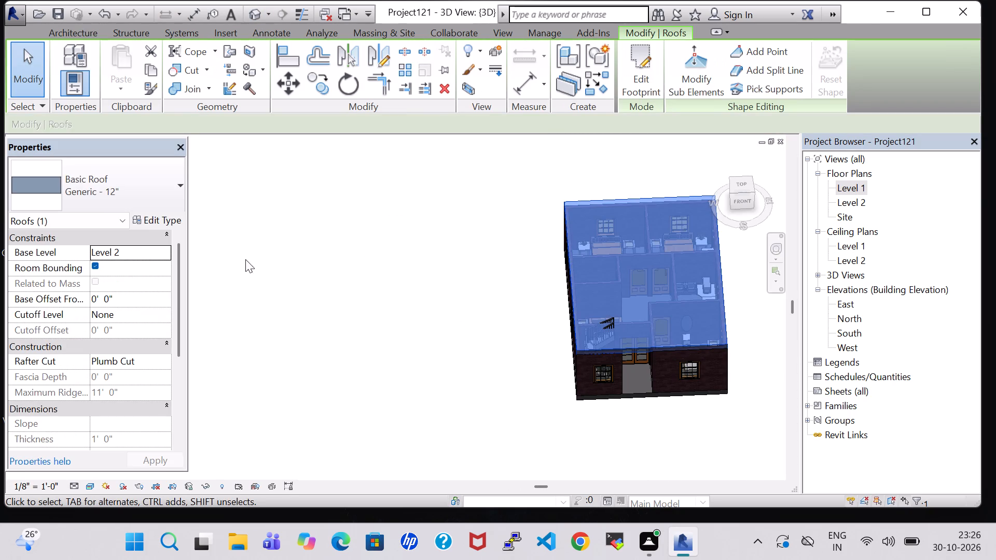
{"action": "left_click", "coordinate": [161, 223]}
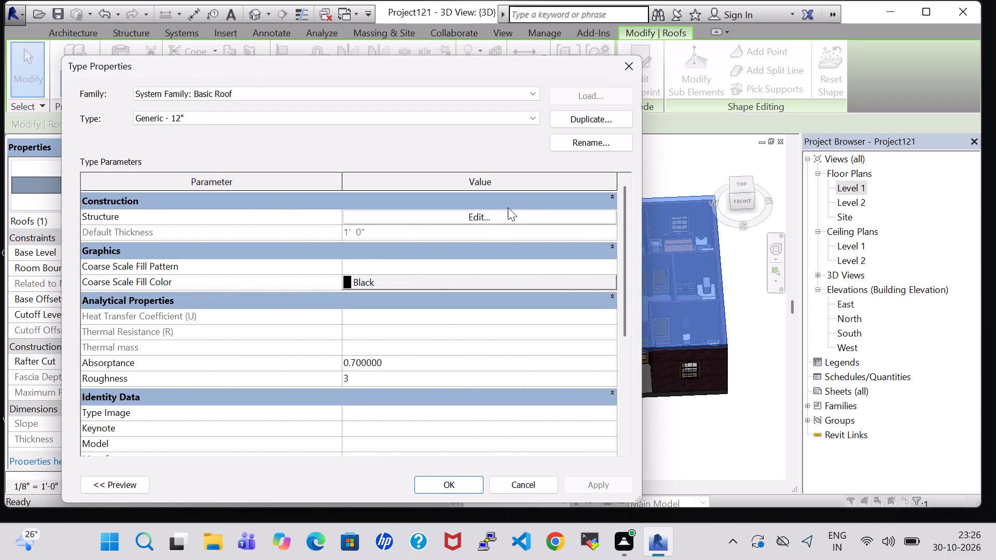
{"action": "left_click", "coordinate": [504, 210]}
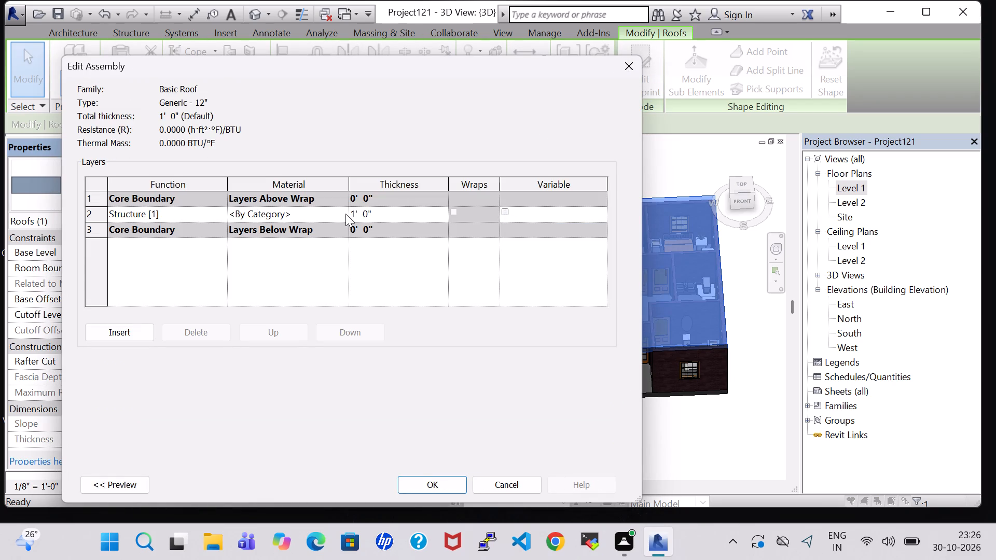
{"action": "left_click", "coordinate": [345, 213]}
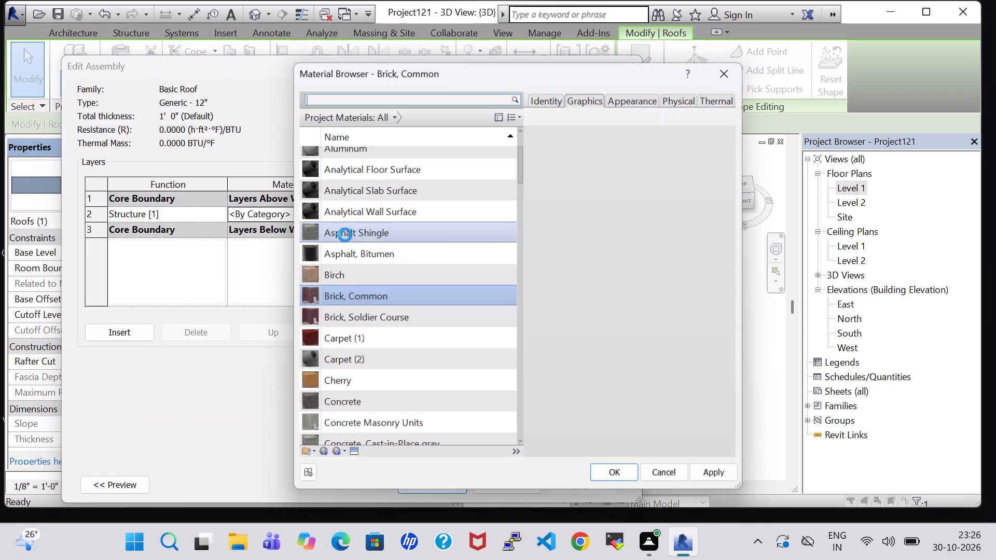
{"action": "left_click", "coordinate": [422, 319]}
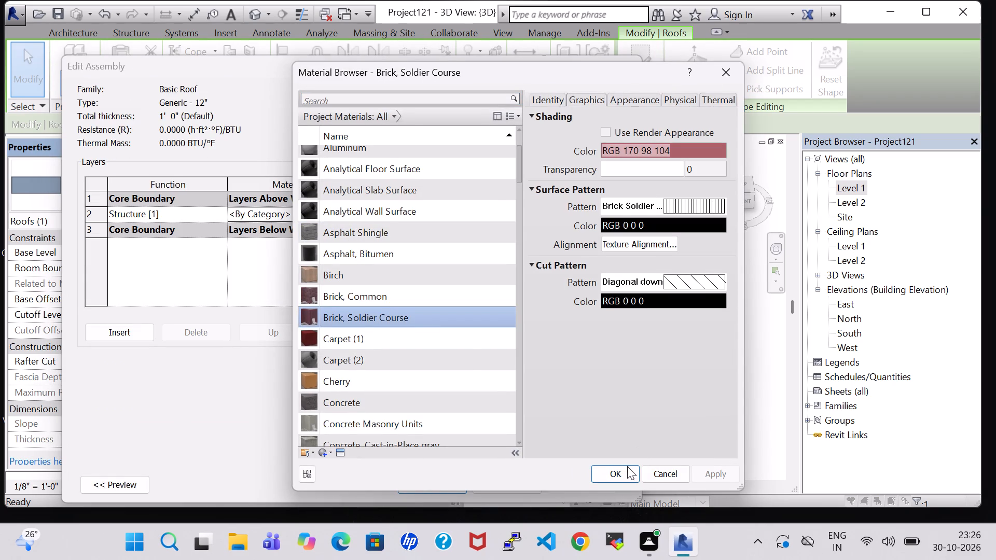
{"action": "left_click", "coordinate": [626, 467]}
{"action": "left_click", "coordinate": [441, 485]}
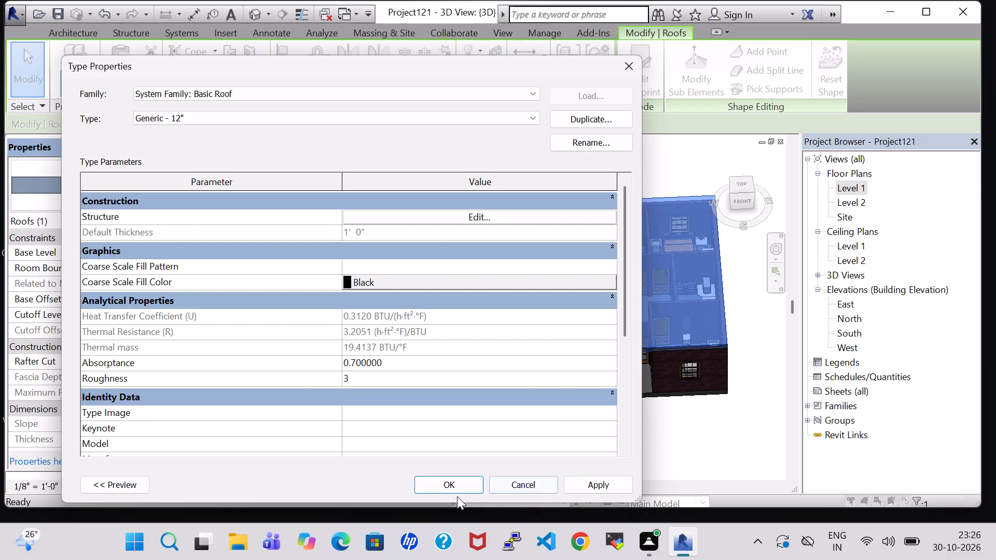
{"action": "left_click", "coordinate": [451, 489]}
{"action": "left_click", "coordinate": [604, 429]}
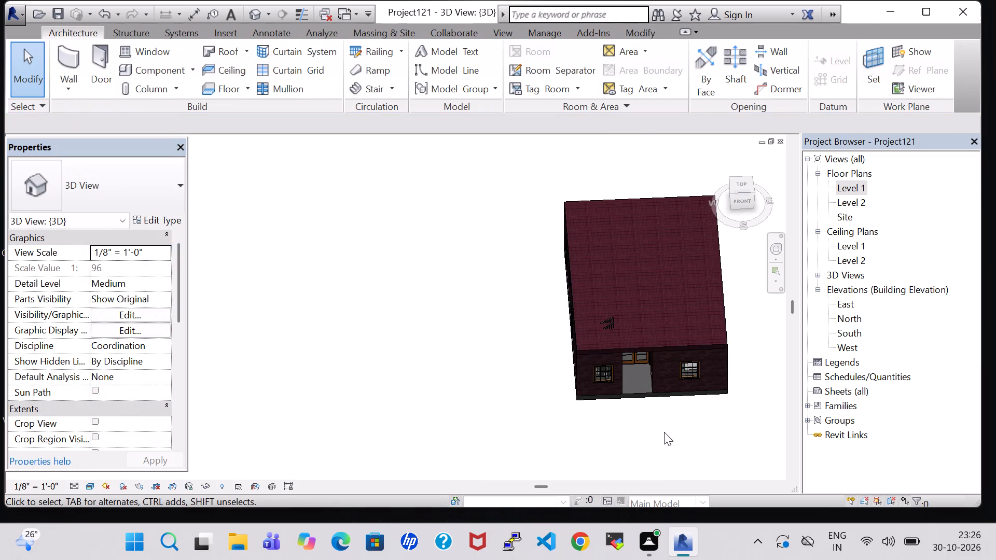
In the Level 1 floor plan, set the stair's Top Offset above Level 2 to 13' 0".
{"action": "middle_click_drag", "start_coordinate": [670, 433], "coordinate": [617, 334], "text": "shift"}
{"action": "middle_click_drag", "start_coordinate": [620, 334], "coordinate": [637, 334], "text": "shift"}
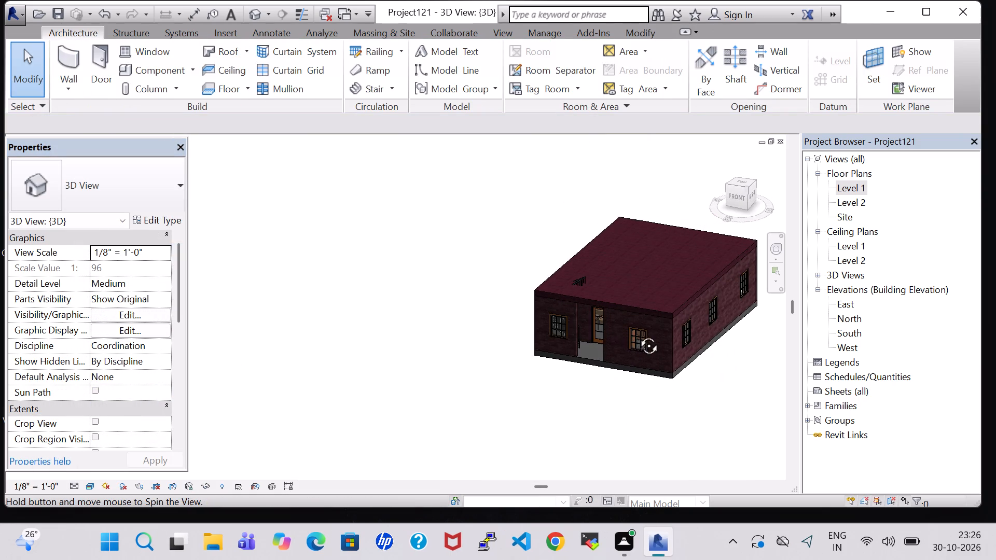
{"action": "middle_click_drag", "start_coordinate": [637, 334], "coordinate": [638, 334], "text": "shift"}
{"action": "scroll", "coordinate": [638, 334], "scroll_direction": "up", "scroll_amount": 1, "text": "shift"}
{"action": "scroll", "coordinate": [638, 334], "scroll_direction": "up", "scroll_amount": 5}
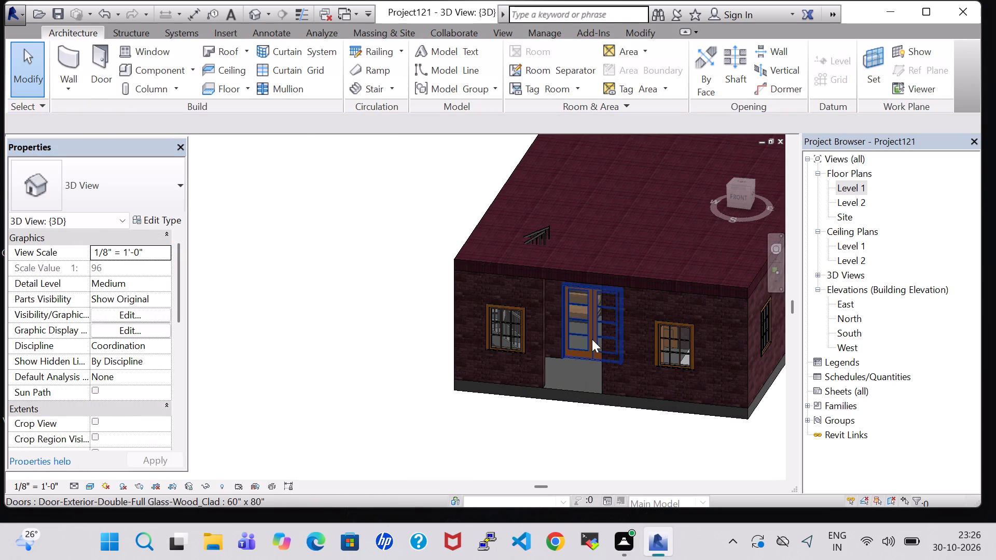
{"action": "double_click", "coordinate": [853, 188]}
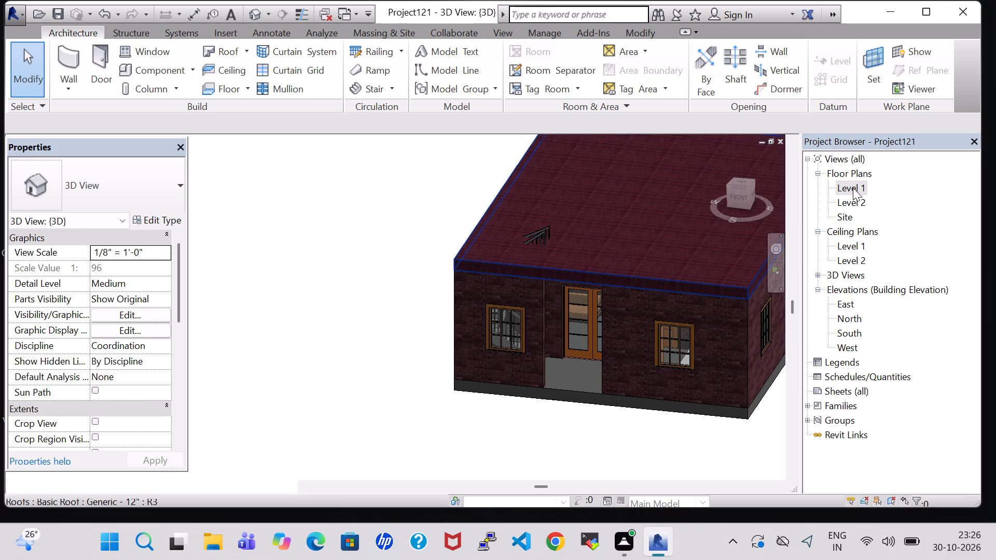
{"action": "scroll", "coordinate": [550, 333], "scroll_direction": "down", "scroll_amount": 5}
{"action": "middle_click_drag", "start_coordinate": [550, 337], "coordinate": [541, 284]}
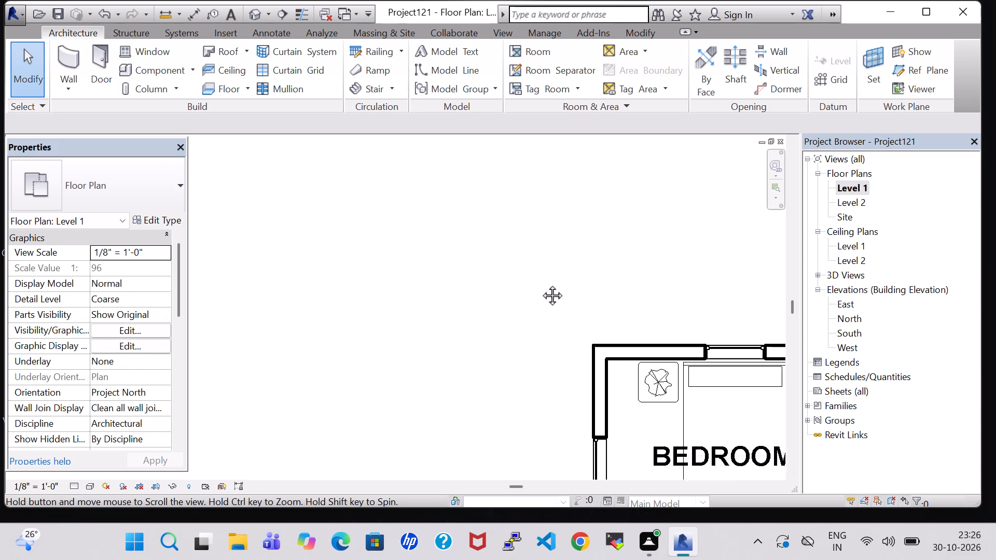
{"action": "middle_click_drag", "start_coordinate": [541, 284], "coordinate": [508, 202]}
{"action": "scroll", "coordinate": [535, 347], "scroll_direction": "down", "scroll_amount": 6}
{"action": "middle_click_drag", "start_coordinate": [611, 410], "coordinate": [604, 218]}
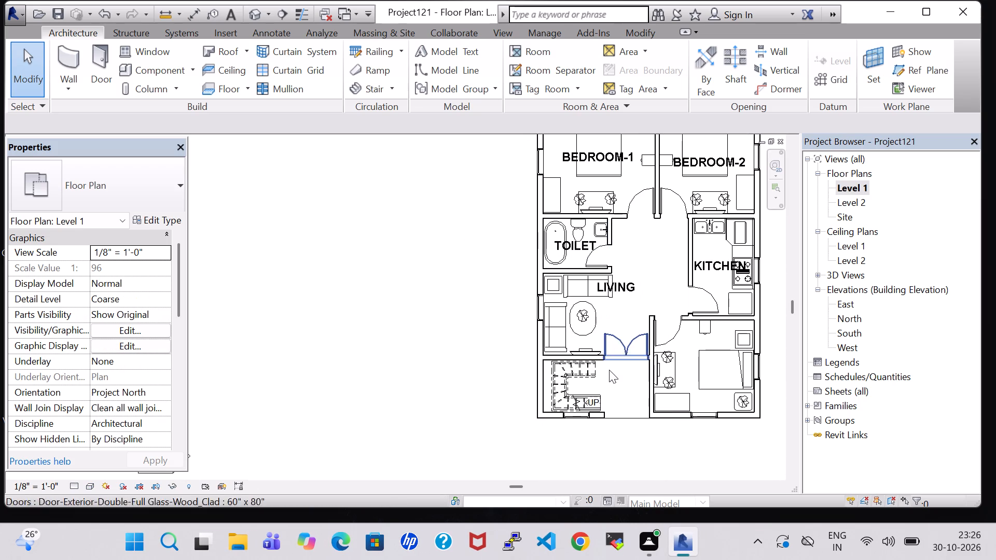
{"action": "scroll", "coordinate": [598, 370], "scroll_direction": "up", "scroll_amount": 2}
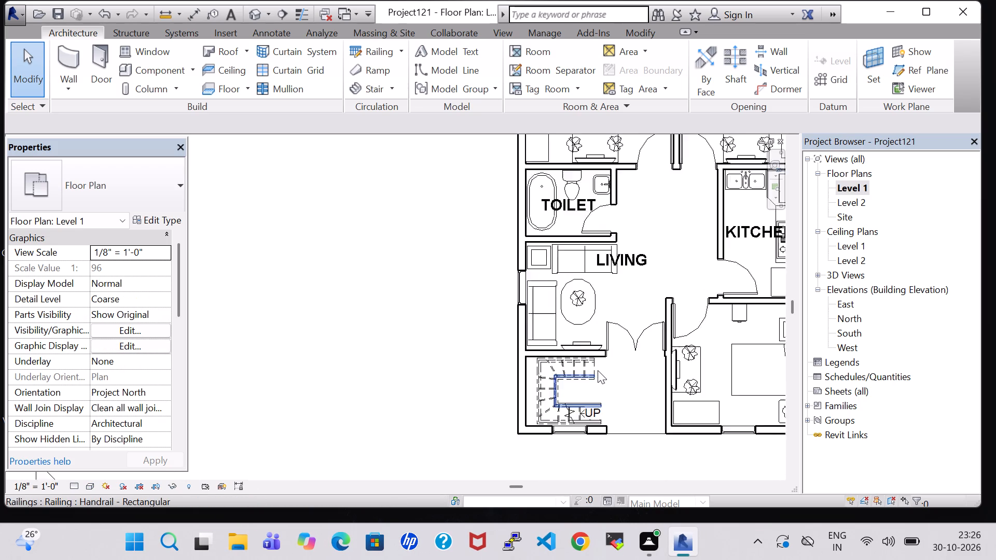
{"action": "scroll", "coordinate": [598, 370], "scroll_direction": "up", "scroll_amount": 6}
{"action": "left_click", "coordinate": [595, 370]}
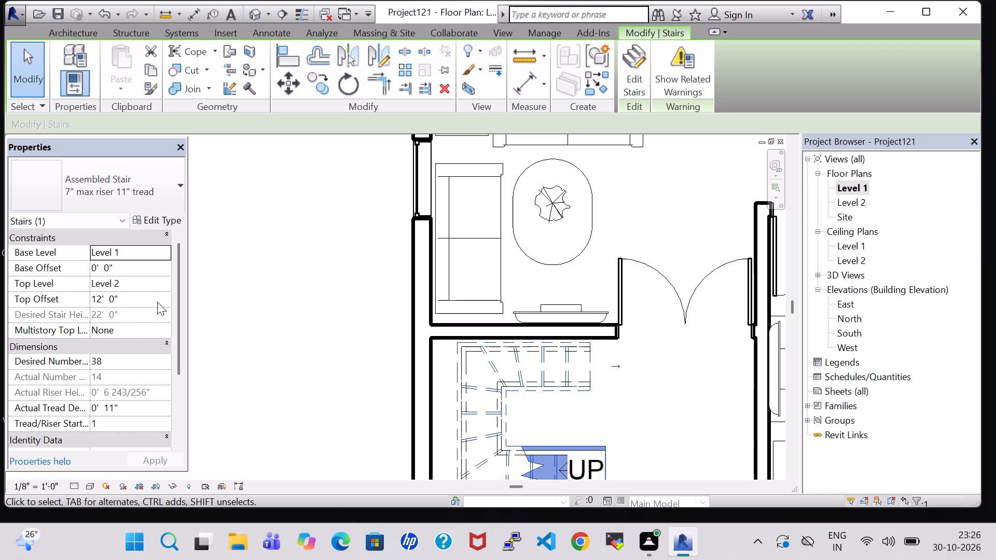
{"action": "left_click", "coordinate": [101, 298]}
{"action": "left_click", "coordinate": [101, 298]}
{"action": "key", "text": "BackSpace"}
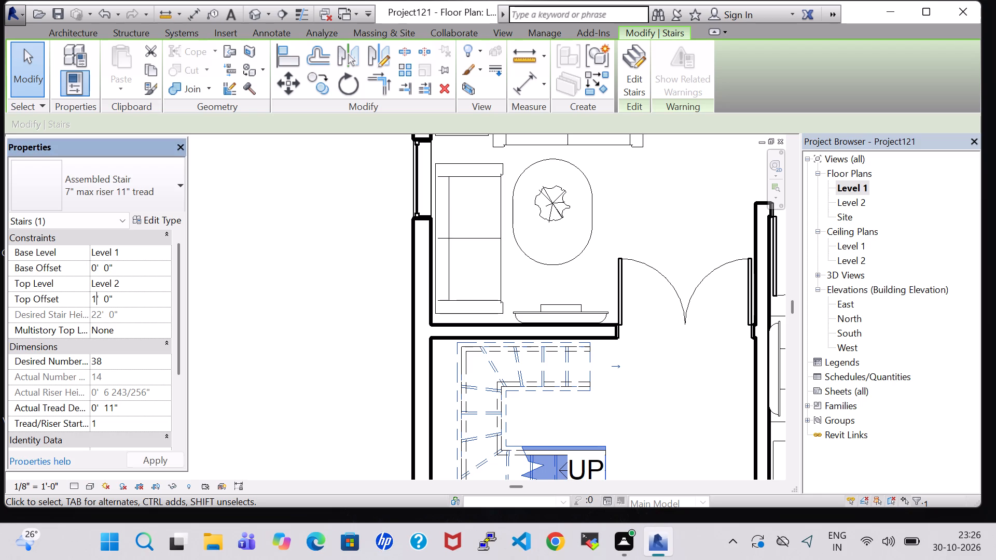
{"action": "key", "text": "3"}
{"action": "left_click", "coordinate": [157, 456]}
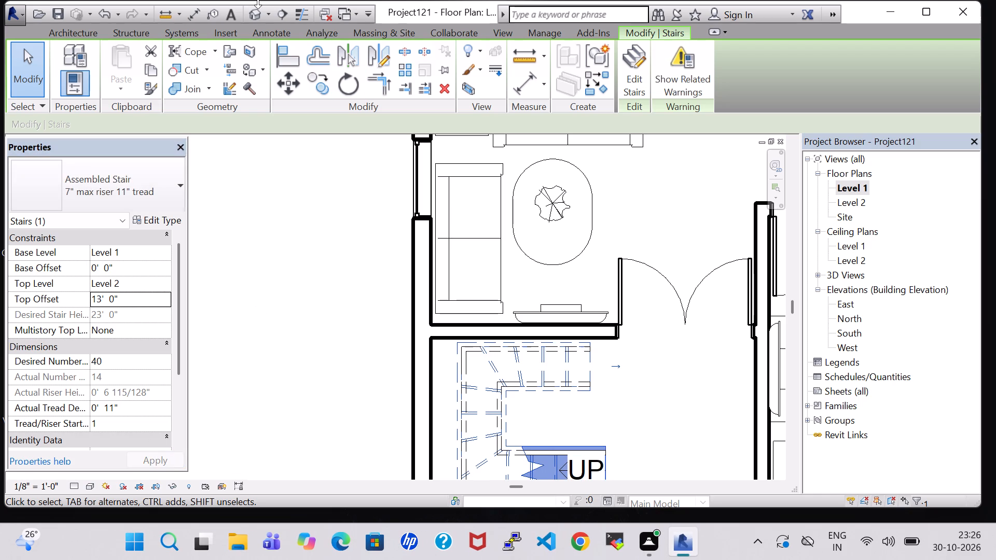
Check the stair in the 3D view, and in the Level 1 floor plan set its Top Offset to 0' 0".
{"action": "left_click", "coordinate": [257, 13]}
{"action": "scroll", "coordinate": [542, 255], "scroll_direction": "up", "scroll_amount": 2}
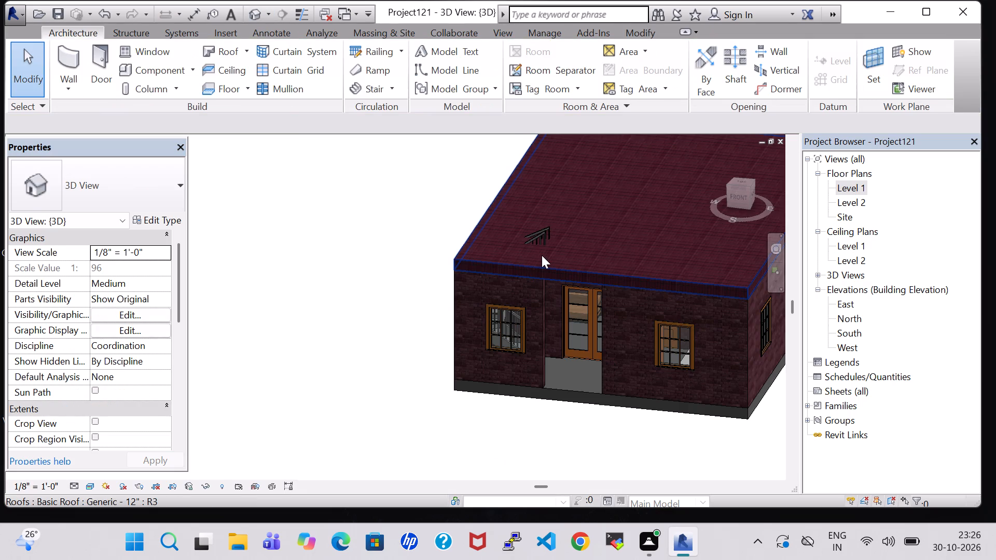
{"action": "scroll", "coordinate": [542, 255], "scroll_direction": "up", "scroll_amount": 6}
{"action": "double_click", "coordinate": [856, 183]}
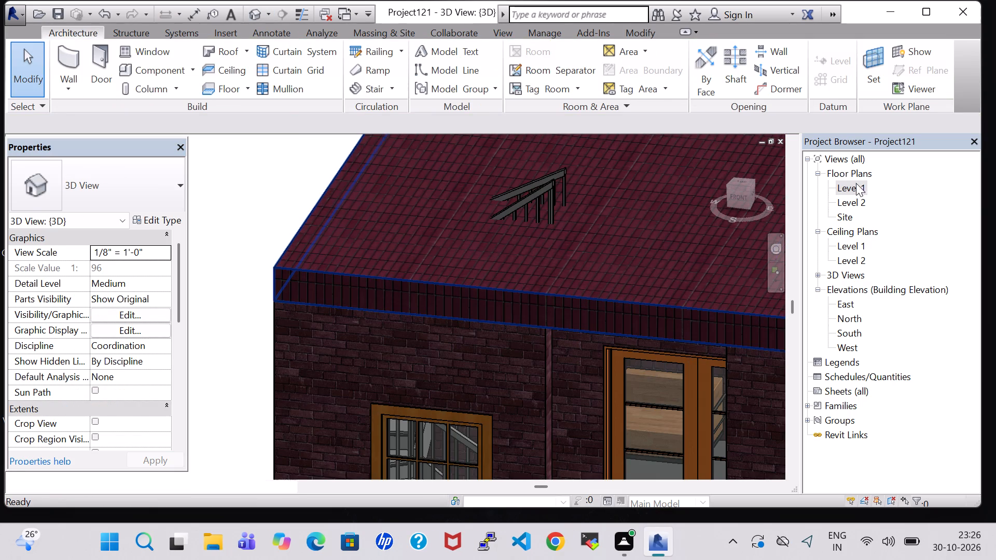
{"action": "scroll", "coordinate": [709, 347], "scroll_direction": "down", "scroll_amount": 4}
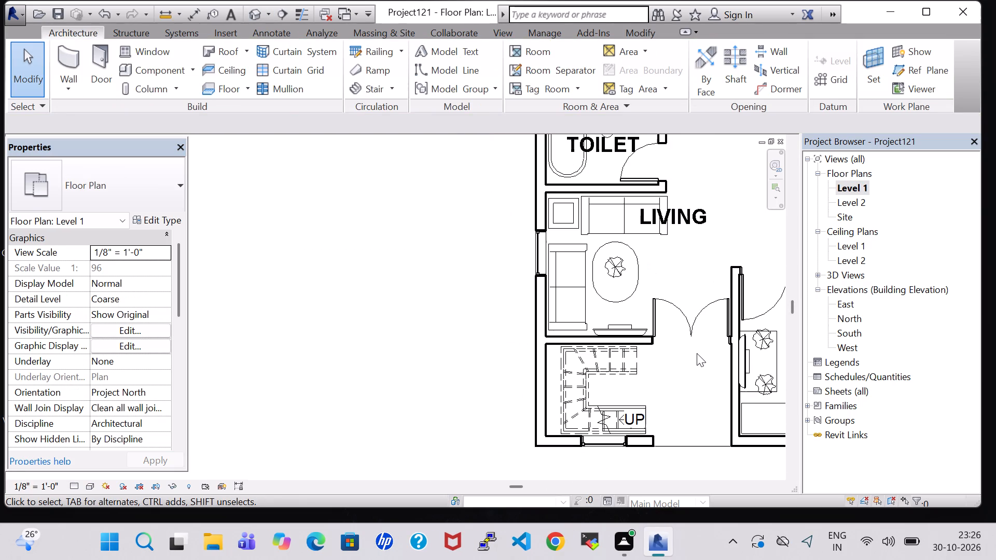
{"action": "left_click", "coordinate": [637, 360]}
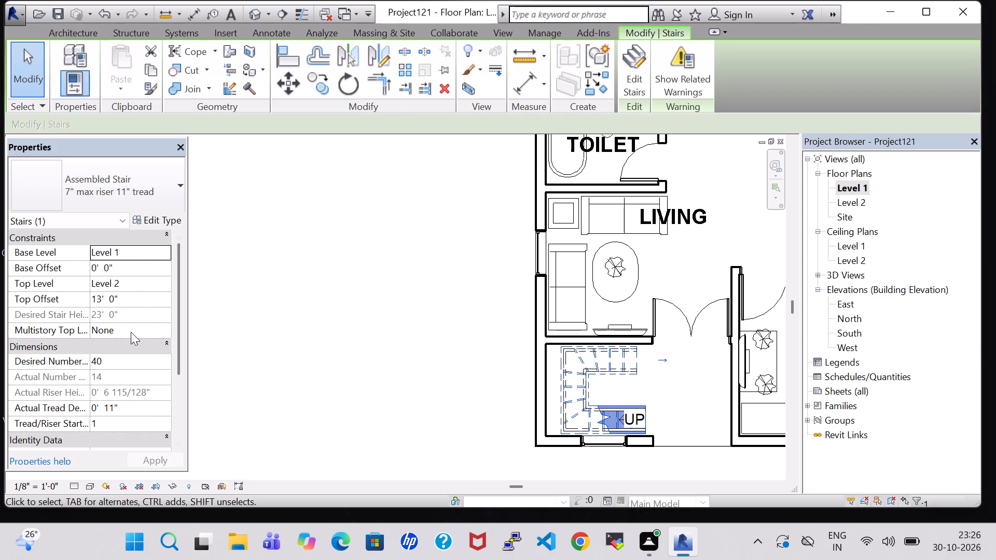
{"action": "left_click", "coordinate": [103, 303]}
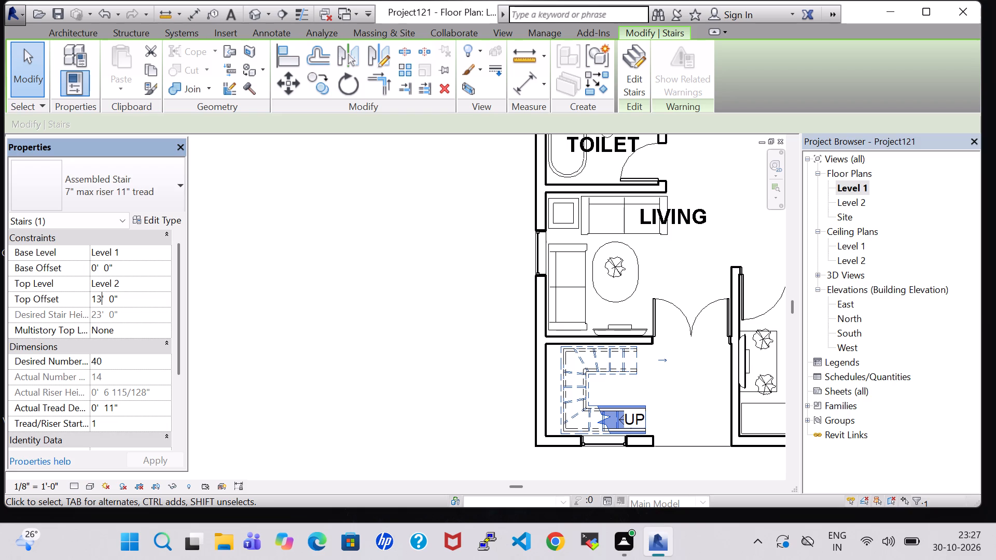
{"action": "key", "text": "BackSpace"}
{"action": "key", "text": "BackSpace"}
{"action": "key", "text": "0"}
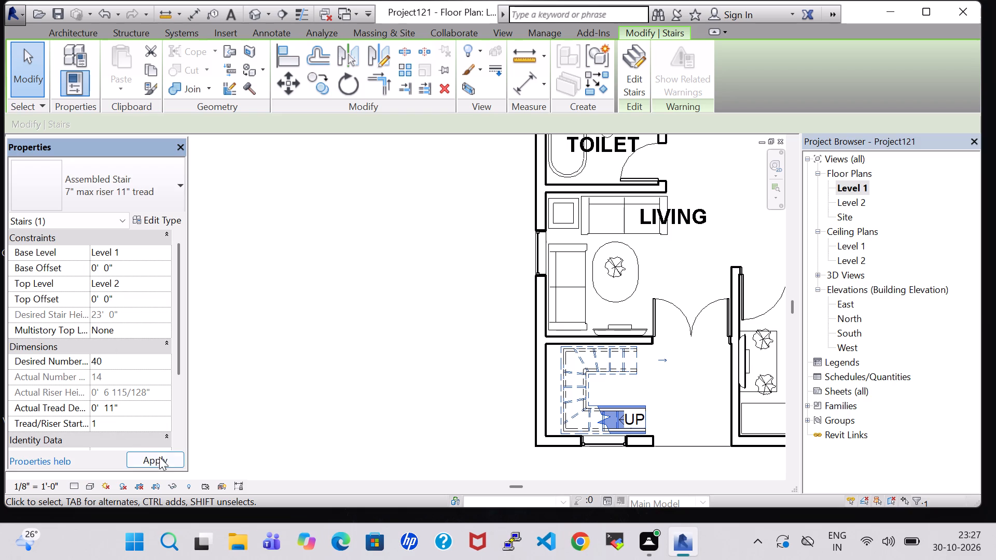
{"action": "left_click", "coordinate": [163, 459]}
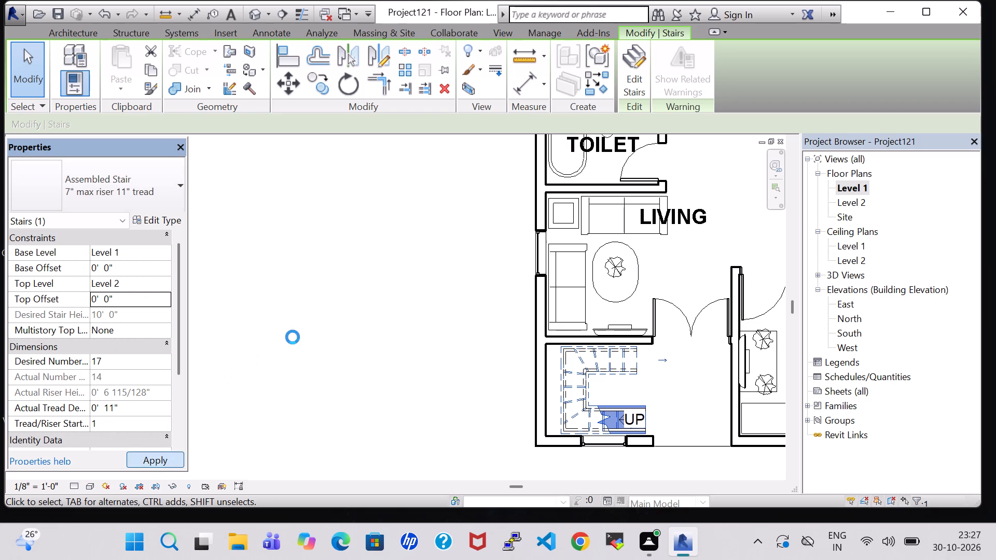
Examine how the stair meets the roof in the 3D view and review its properties in the Level 1 floor plan.
{"action": "left_click", "coordinate": [251, 11]}
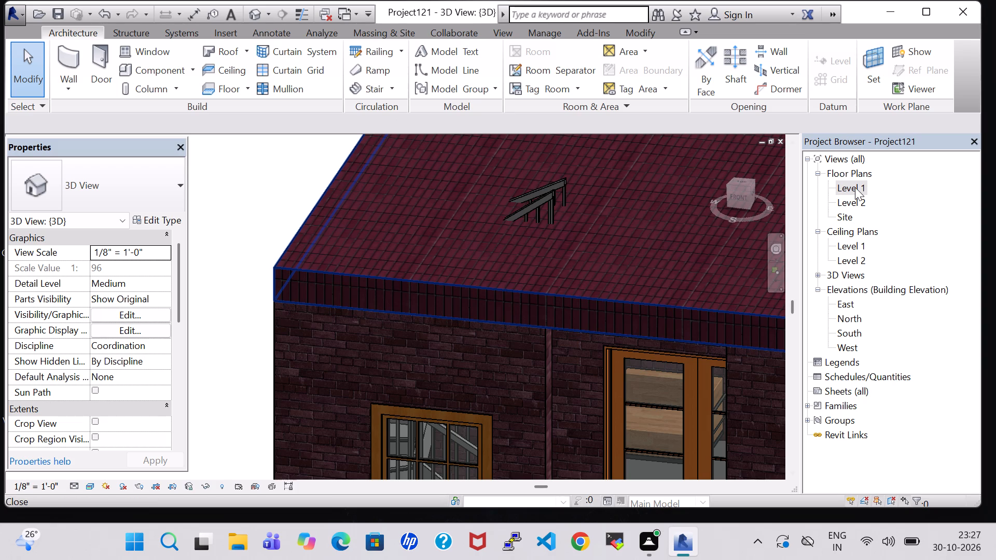
{"action": "double_click", "coordinate": [855, 186]}
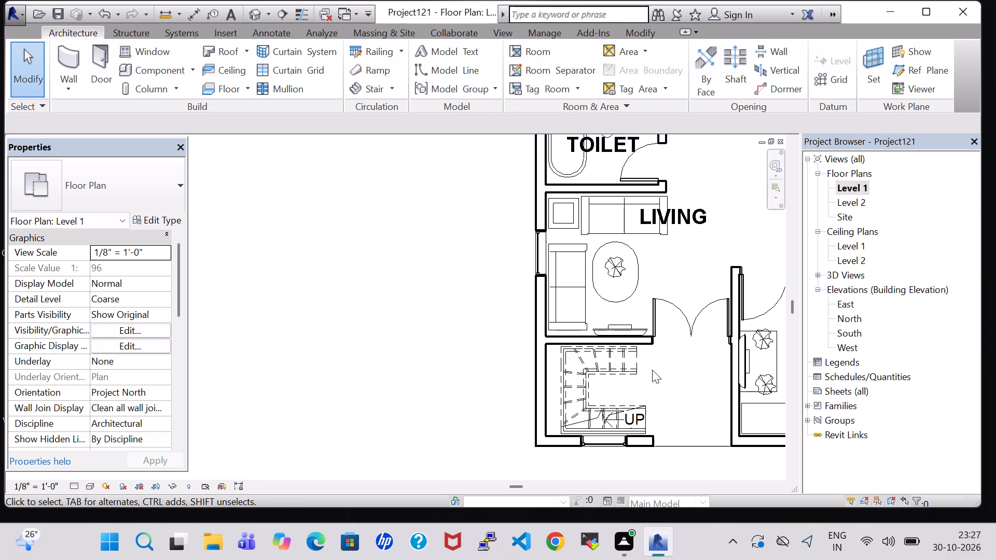
{"action": "left_click", "coordinate": [635, 362]}
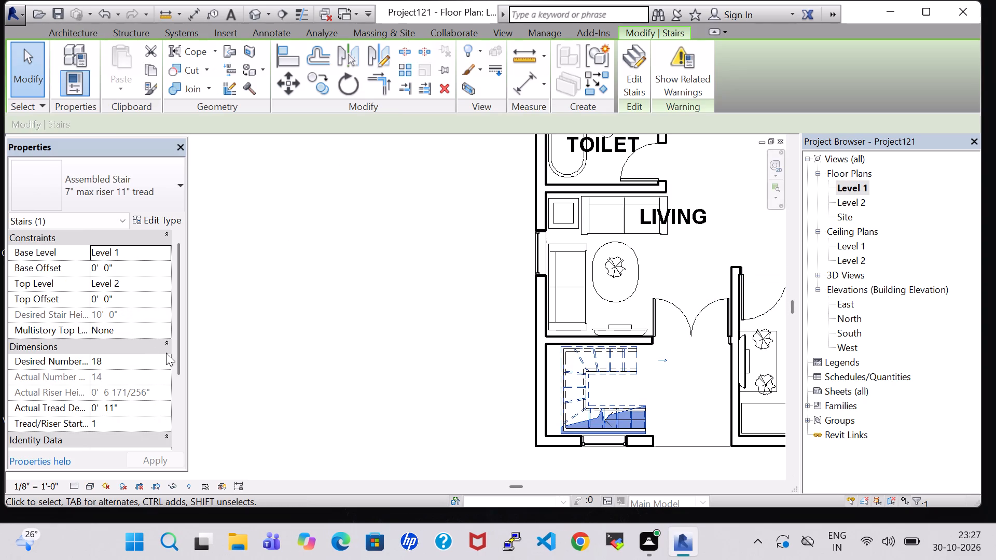
{"action": "left_click_drag", "start_coordinate": [180, 358], "coordinate": [180, 372]}
{"action": "left_click", "coordinate": [180, 372]}
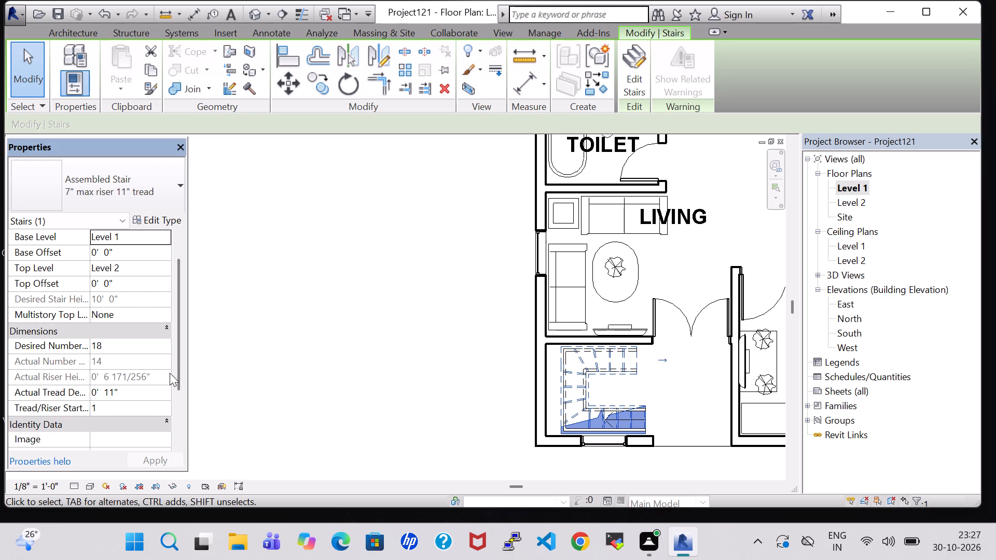
{"action": "left_click_drag", "start_coordinate": [179, 345], "coordinate": [179, 377]}
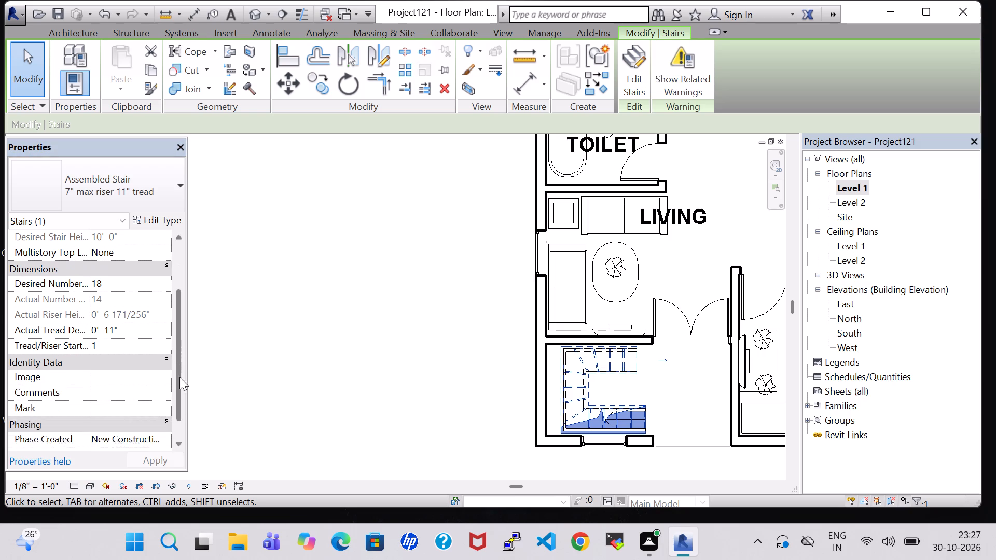
{"action": "left_click_drag", "start_coordinate": [179, 377], "coordinate": [191, 291]}
{"action": "left_click", "coordinate": [191, 291]}
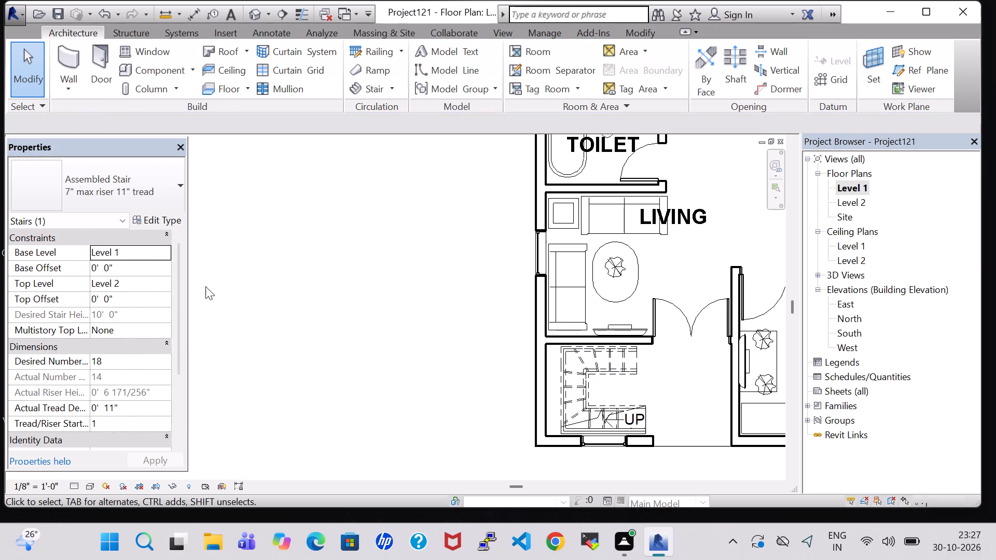
{"action": "left_click_drag", "start_coordinate": [178, 268], "coordinate": [177, 333]}
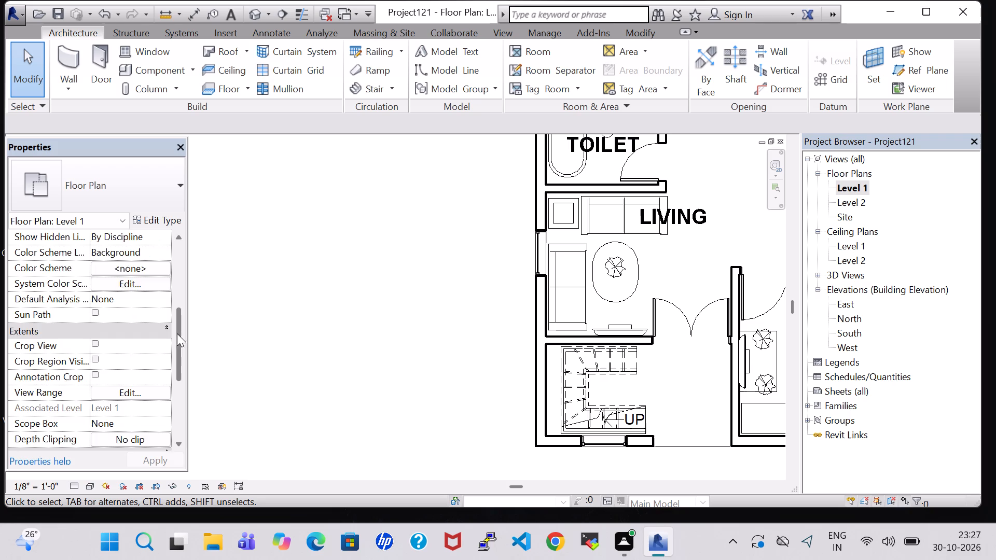
{"action": "left_click_drag", "start_coordinate": [177, 333], "coordinate": [199, 229]}
{"action": "left_click", "coordinate": [576, 381]}
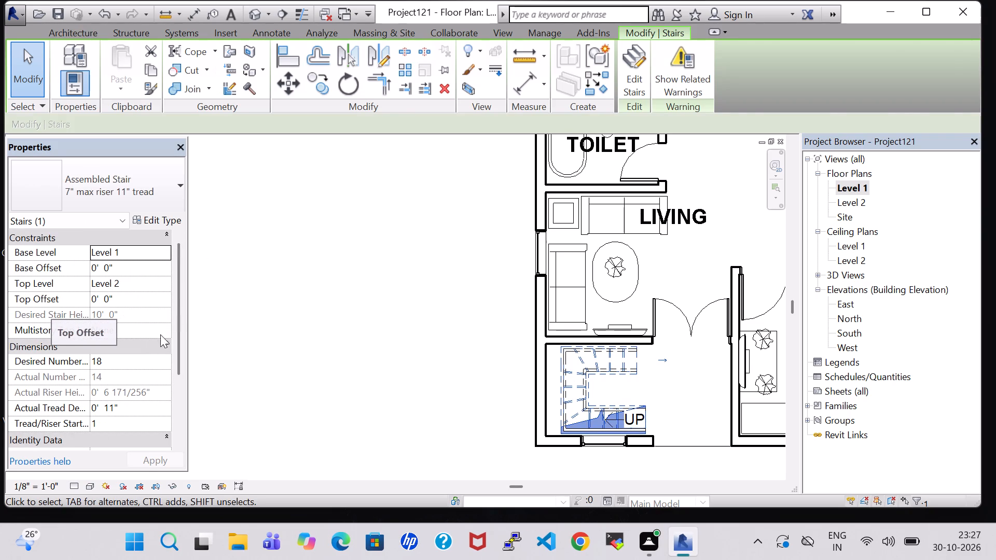
{"action": "left_click", "coordinate": [263, 309]}
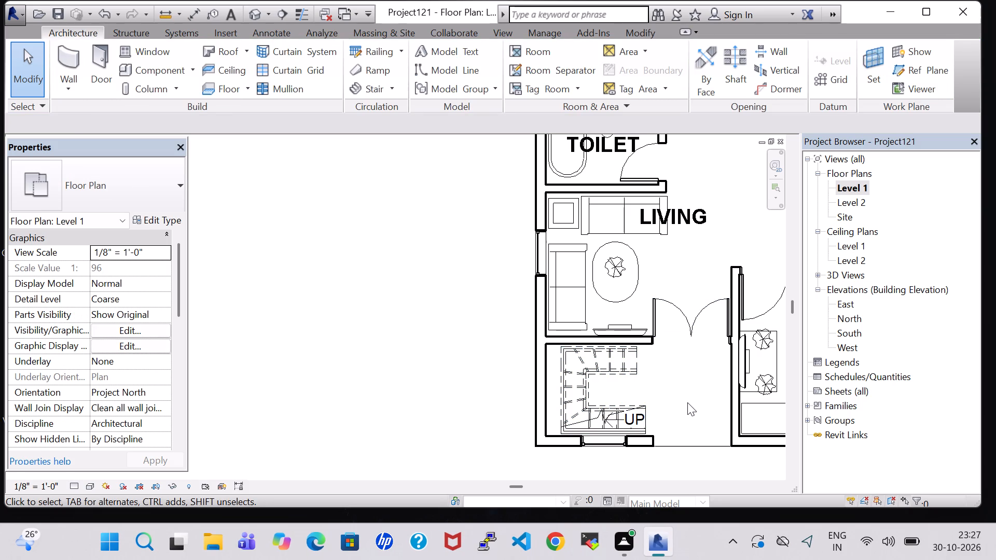
{"action": "left_click", "coordinate": [687, 402]}
{"action": "scroll", "coordinate": [687, 402], "scroll_direction": "down", "scroll_amount": 4}
{"action": "middle_click_drag", "start_coordinate": [687, 402], "coordinate": [614, 402]}
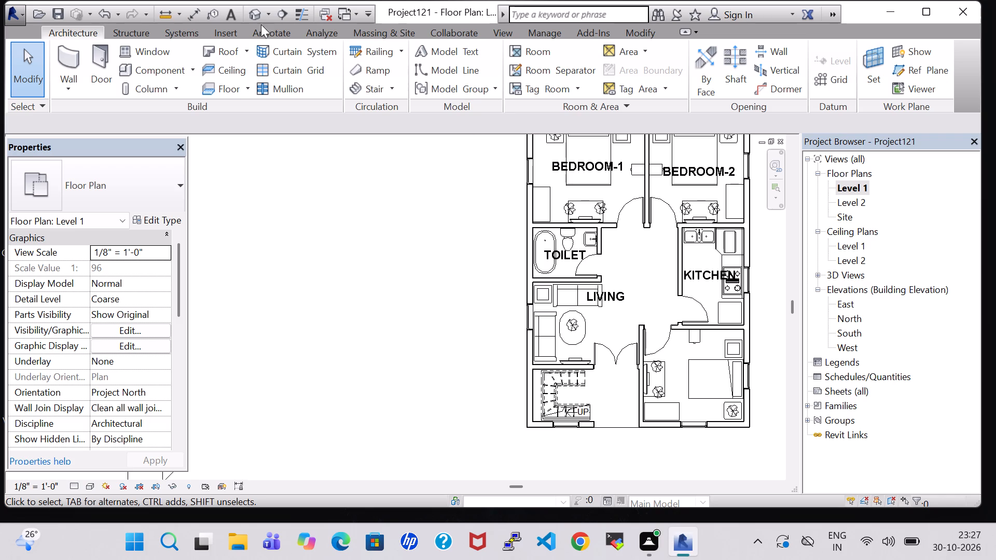
{"action": "left_click", "coordinate": [250, 14]}
{"action": "scroll", "coordinate": [443, 311], "scroll_direction": "down", "scroll_amount": 1}
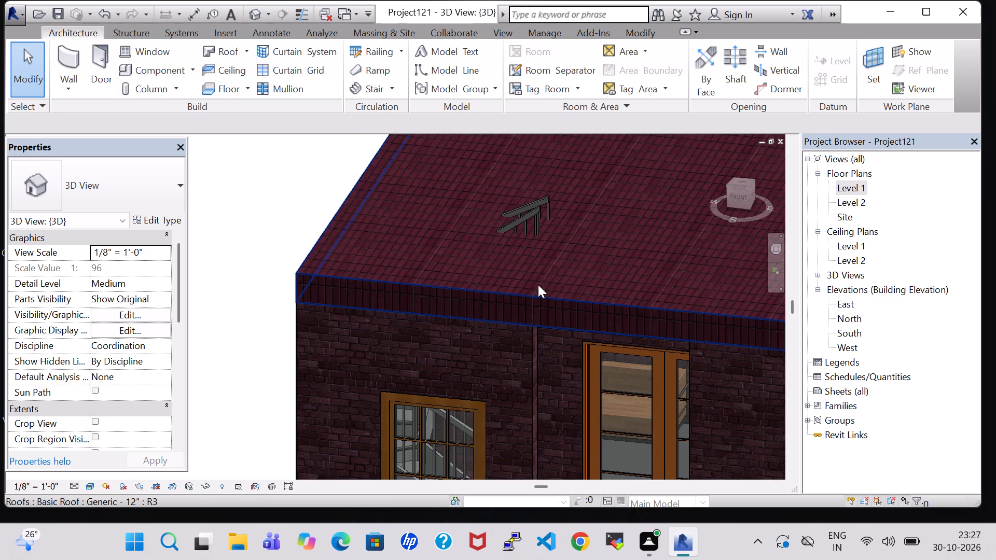
{"action": "double_click", "coordinate": [848, 185]}
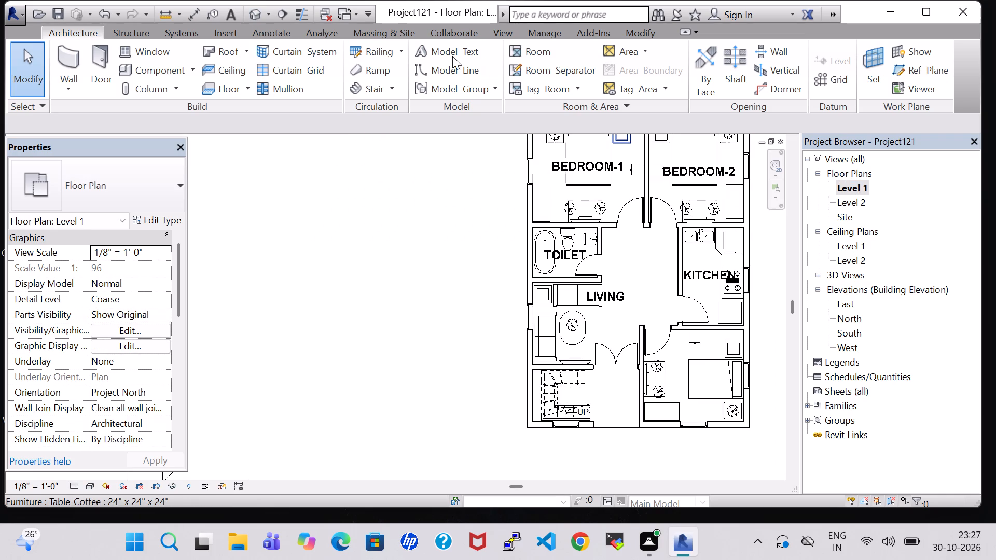
From the top of the 3D model, open the Generic - 12" roof's footprint for editing and show it in the Level 1 floor plan.
{"action": "left_click", "coordinate": [248, 9]}
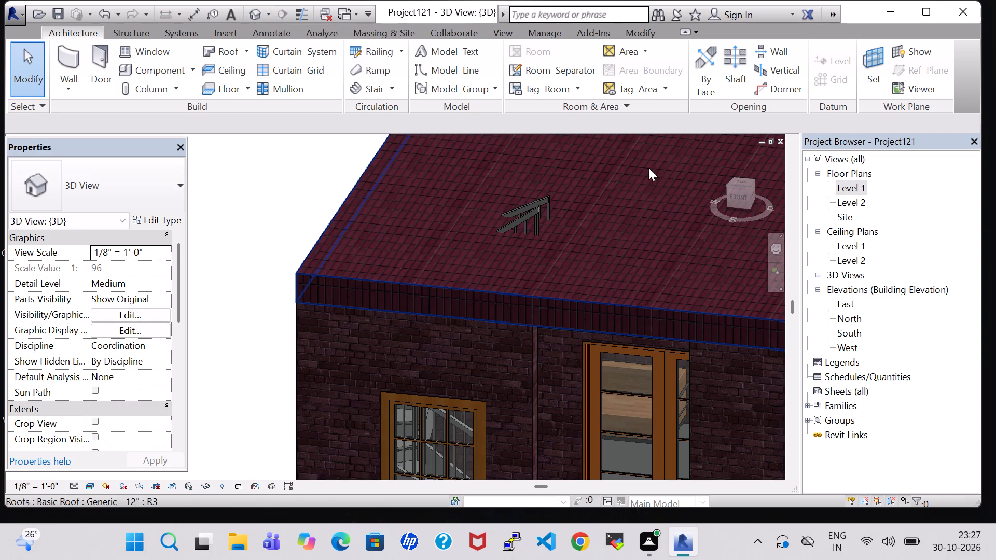
{"action": "left_click", "coordinate": [742, 180]}
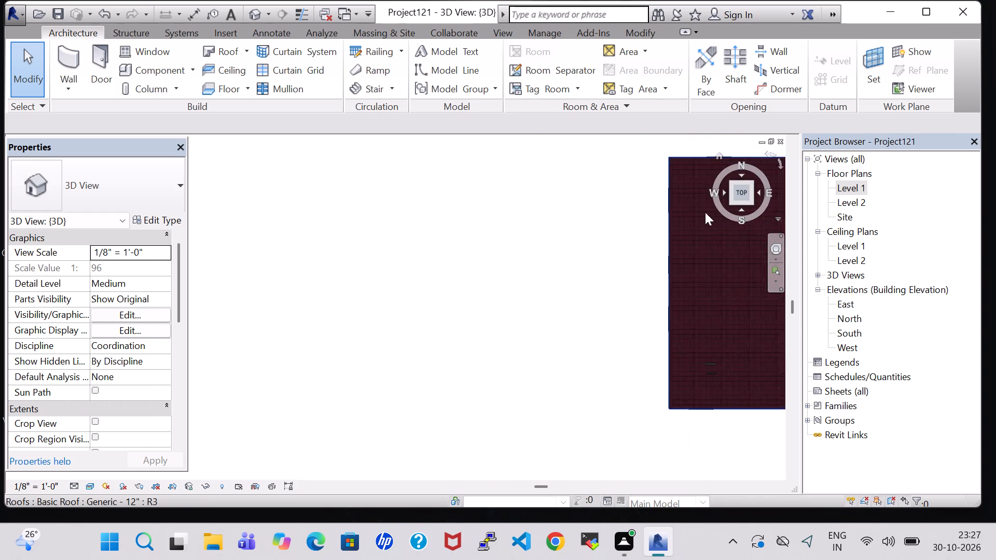
{"action": "left_click", "coordinate": [378, 181]}
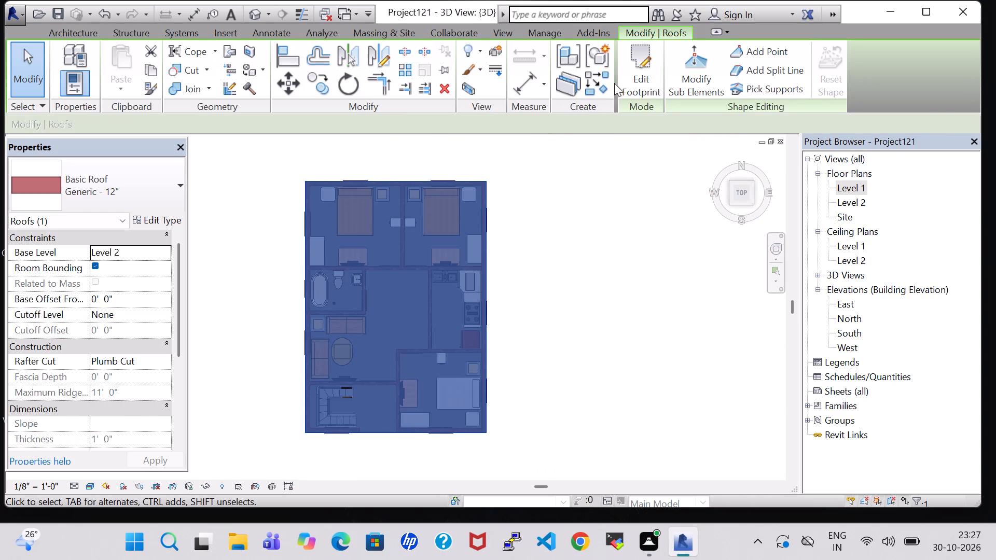
{"action": "left_click", "coordinate": [634, 75]}
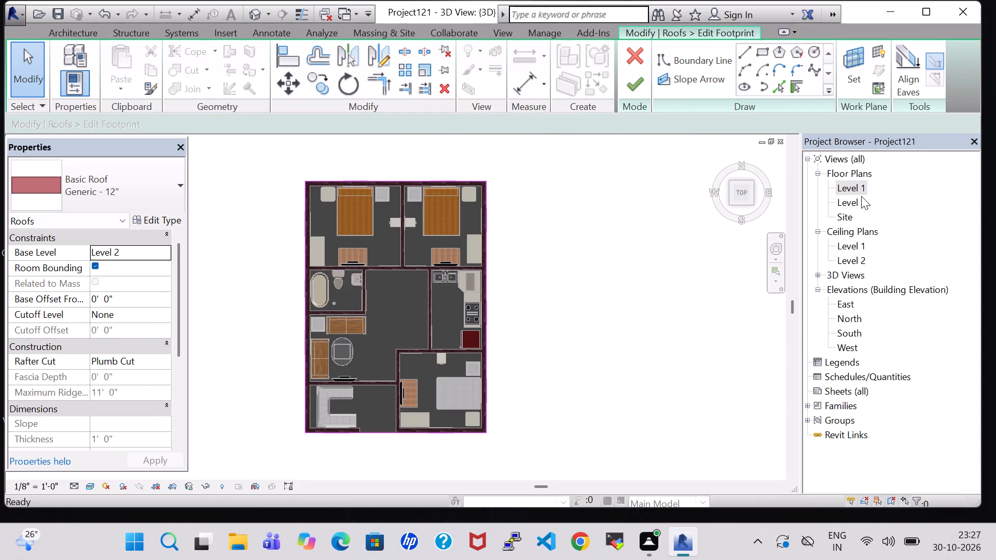
{"action": "double_click", "coordinate": [857, 191]}
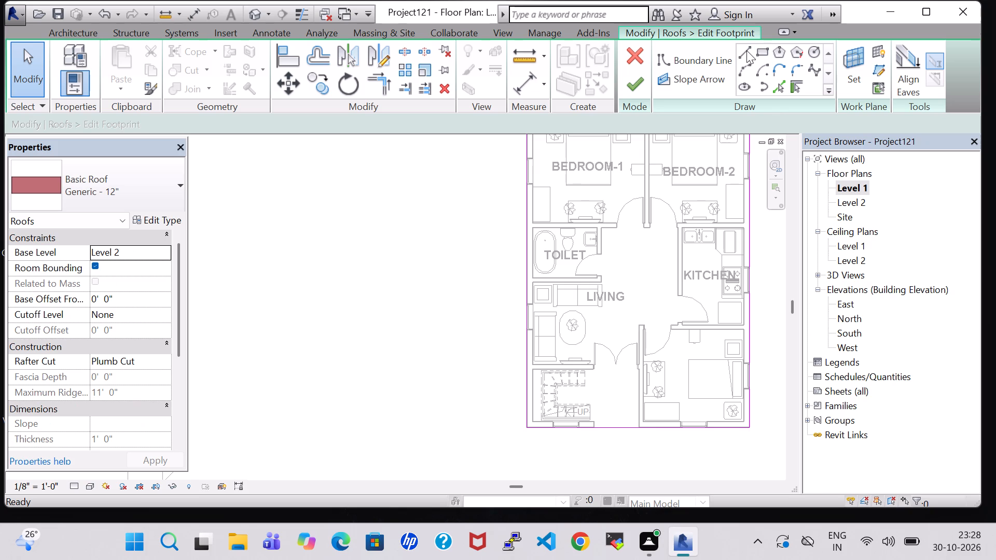
Sketch a roof boundary line about 5' 4" long on the stair side of the LIVING wall, and extend it about 7" toward the entrance.
{"action": "left_click", "coordinate": [746, 50]}
{"action": "scroll", "coordinate": [586, 337], "scroll_direction": "up", "scroll_amount": 6}
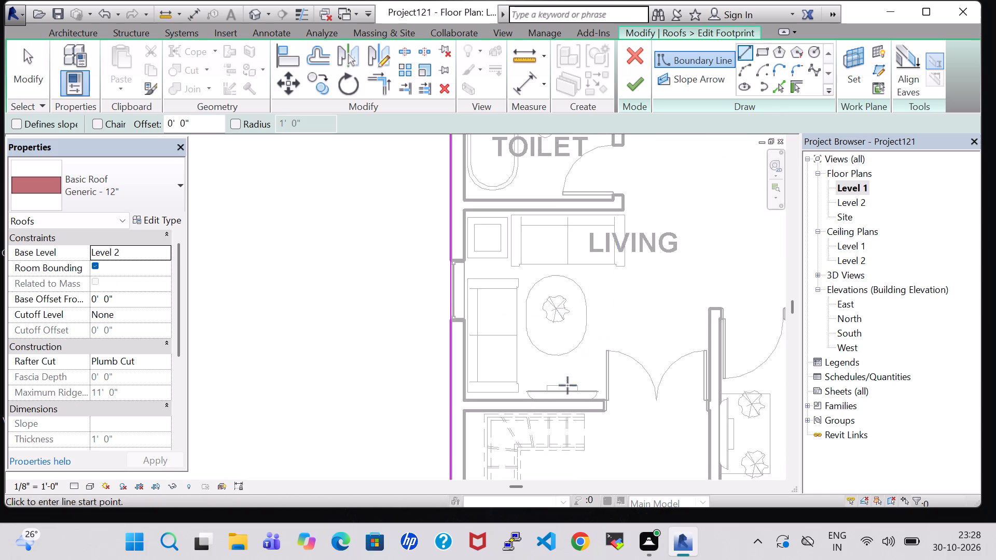
{"action": "middle_click_drag", "start_coordinate": [566, 386], "coordinate": [585, 305]}
{"action": "scroll", "coordinate": [510, 344], "scroll_direction": "up", "scroll_amount": 7}
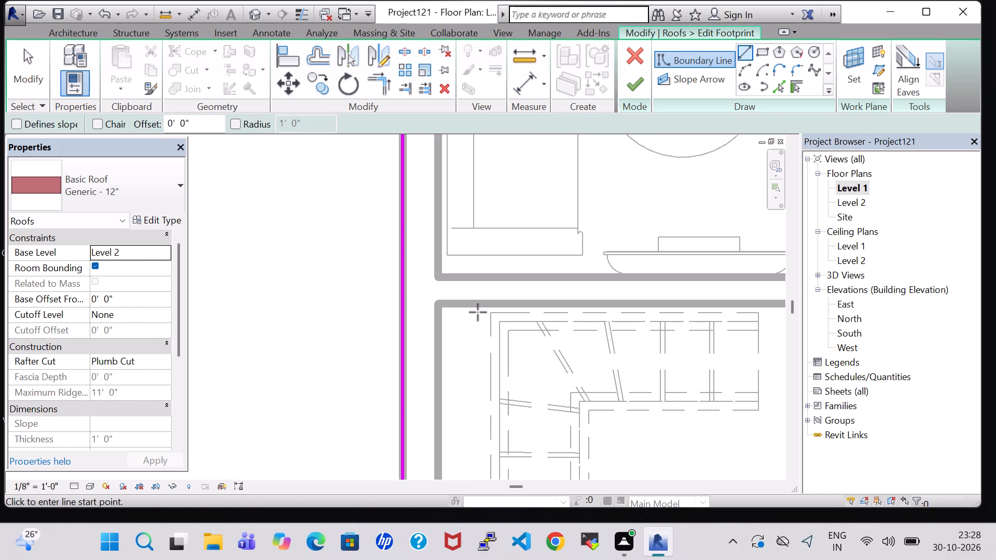
{"action": "left_click", "coordinate": [481, 307]}
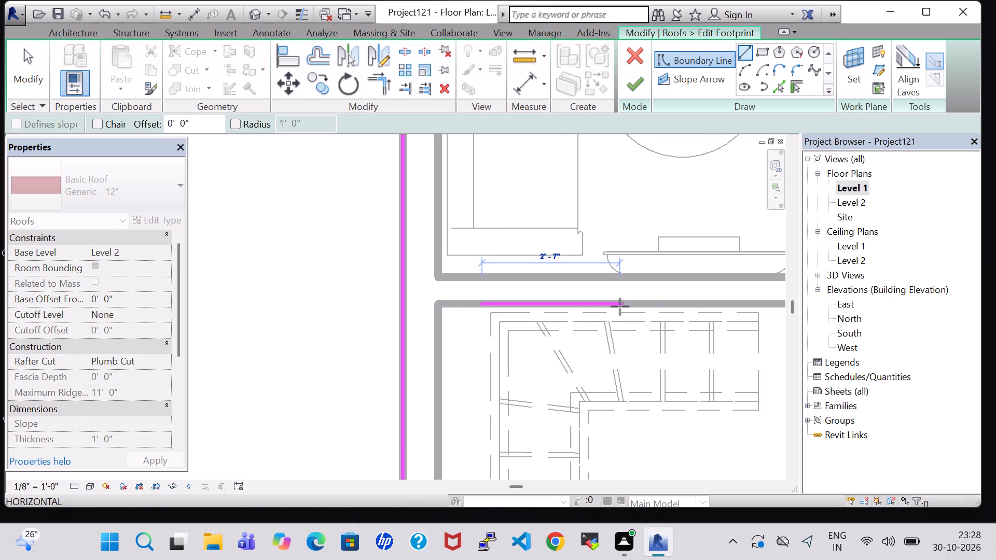
{"action": "left_click", "coordinate": [768, 306]}
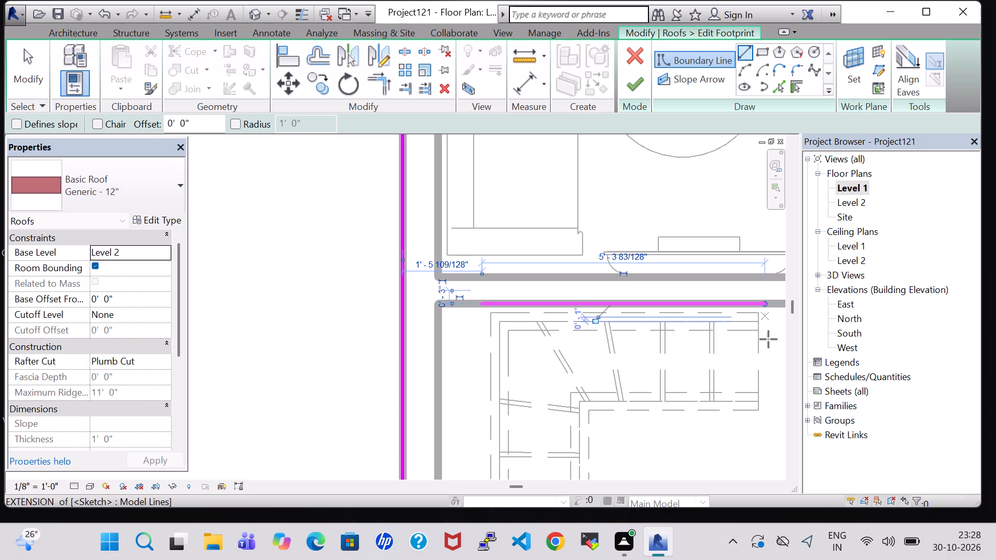
{"action": "middle_click_drag", "start_coordinate": [771, 350], "coordinate": [695, 355]}
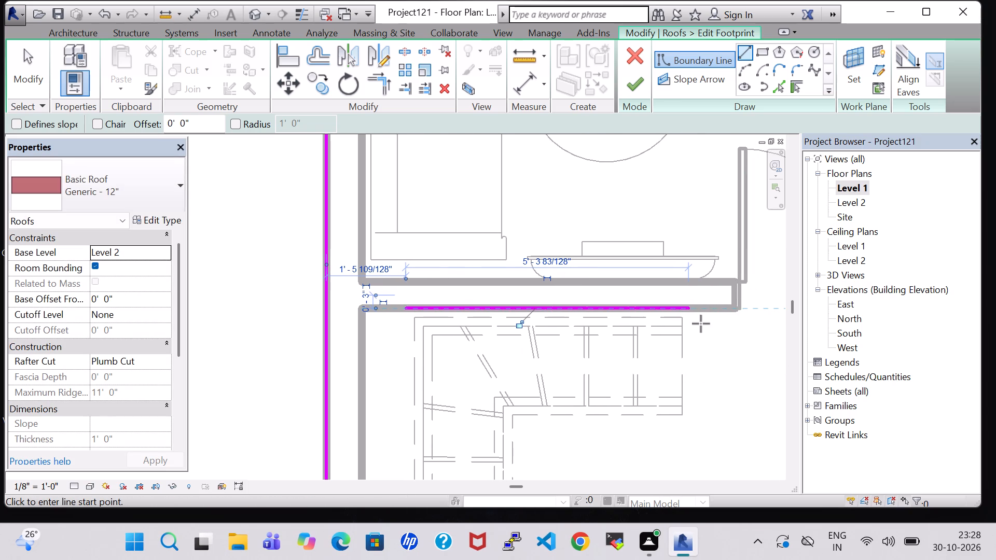
{"action": "left_click", "coordinate": [686, 310]}
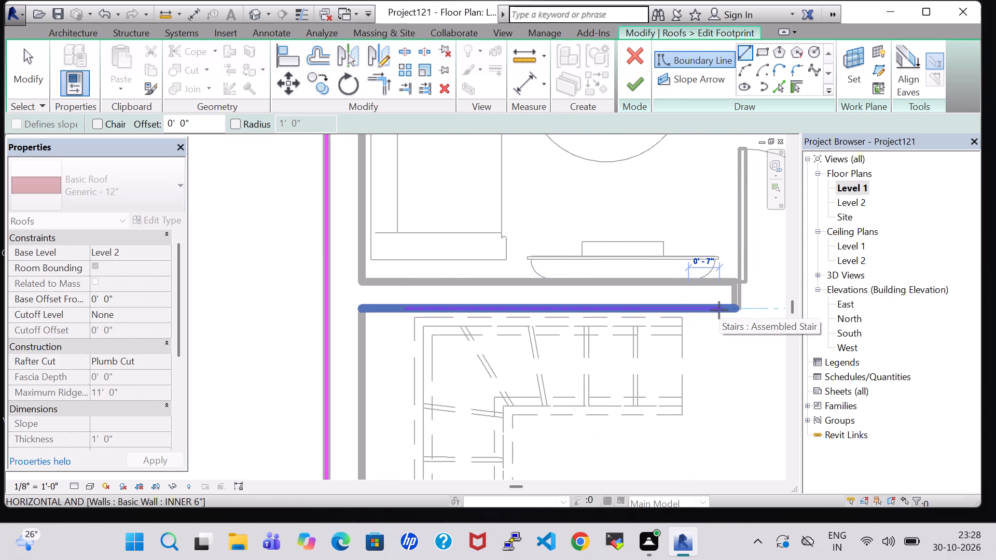
{"action": "left_click", "coordinate": [719, 310]}
Close the roof opening boundary around the stair as a rectangle about 6' 5" by 6' 1" and finish the footprint edit.
{"action": "left_click", "coordinate": [720, 309]}
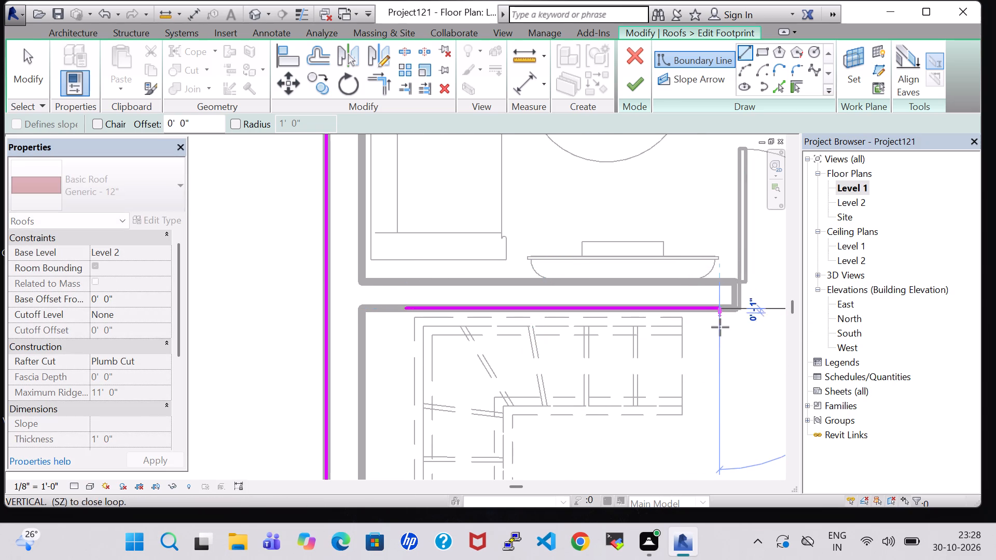
{"action": "middle_click_drag", "start_coordinate": [723, 446], "coordinate": [708, 288]}
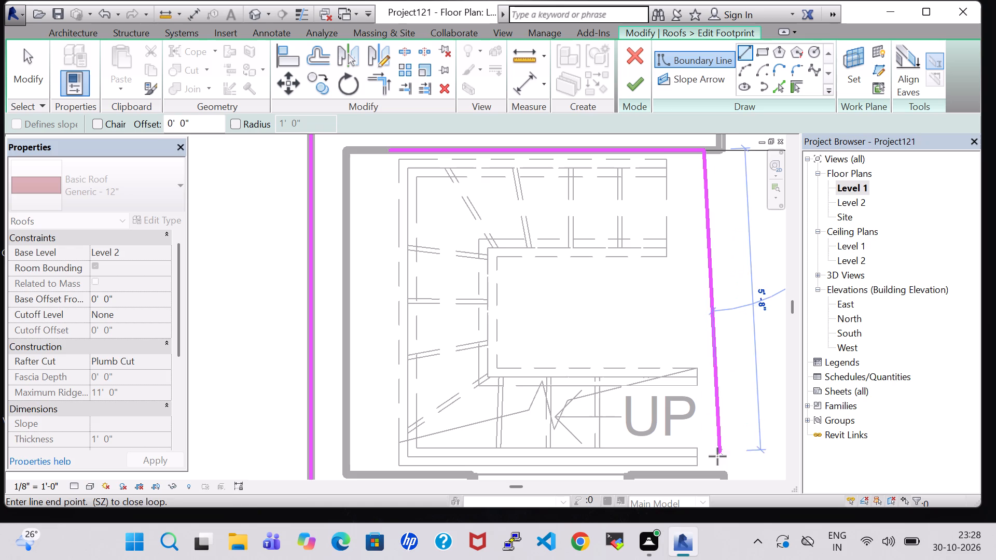
{"action": "left_click", "coordinate": [710, 472]}
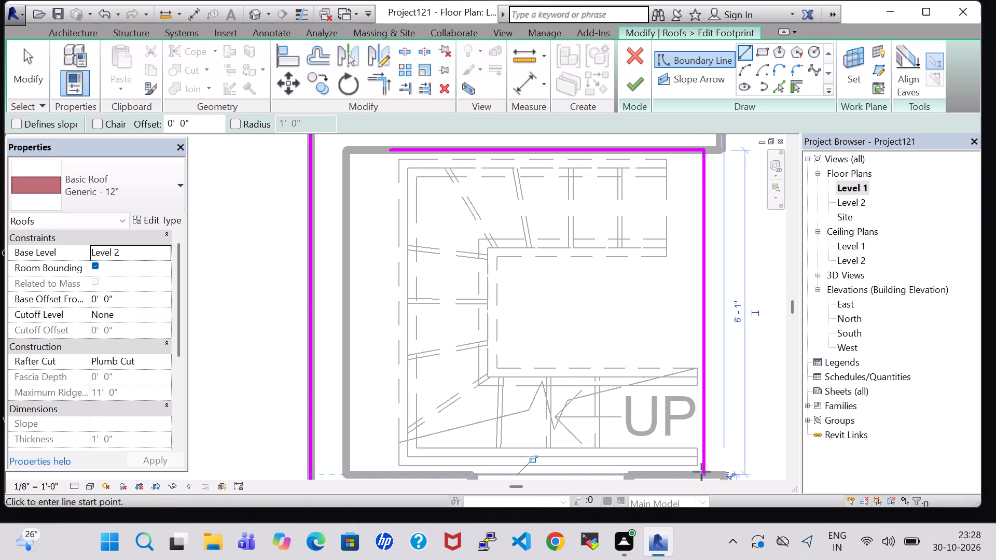
{"action": "left_click", "coordinate": [703, 473]}
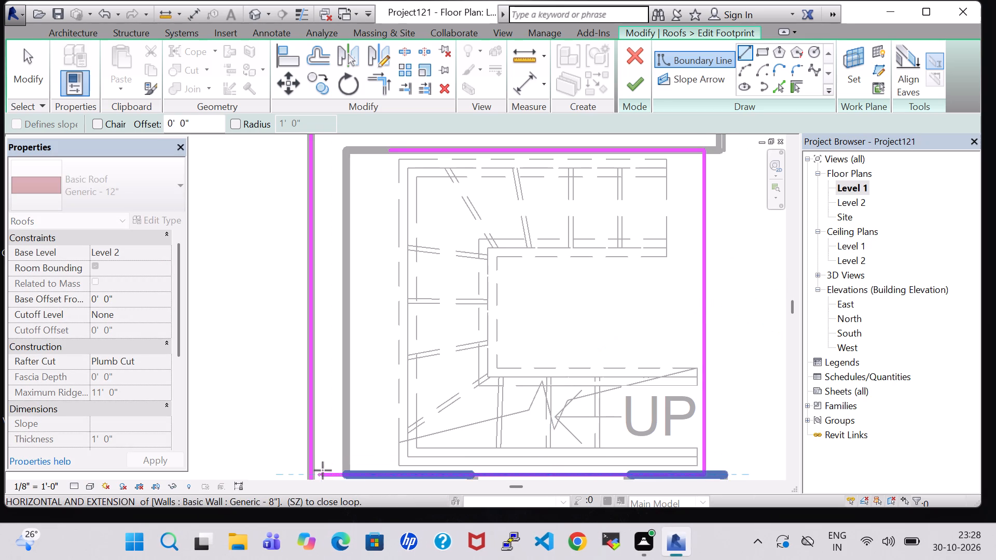
{"action": "middle_click_drag", "start_coordinate": [341, 427], "coordinate": [358, 326]}
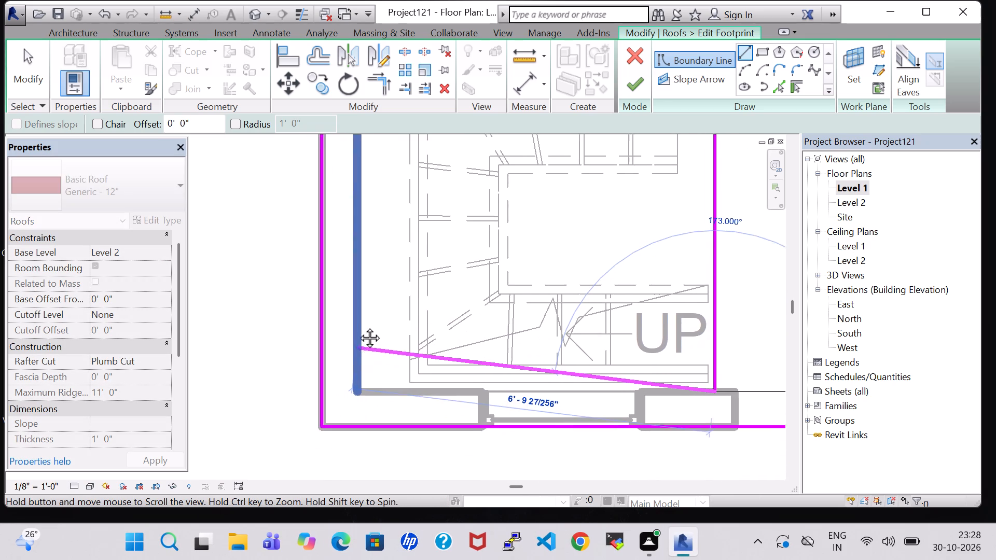
{"action": "middle_click_drag", "start_coordinate": [358, 326], "coordinate": [364, 305]}
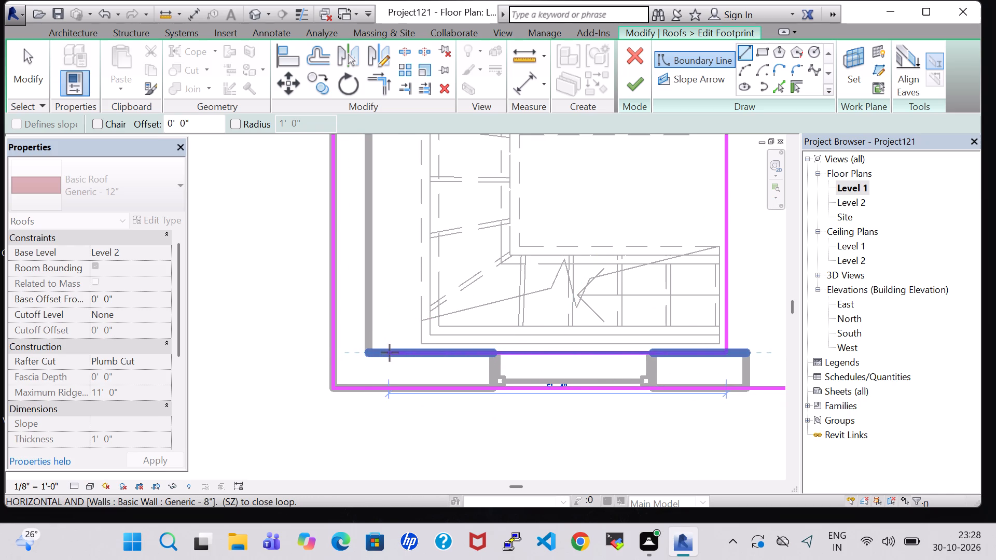
{"action": "left_click", "coordinate": [383, 351]}
{"action": "left_click", "coordinate": [384, 351]}
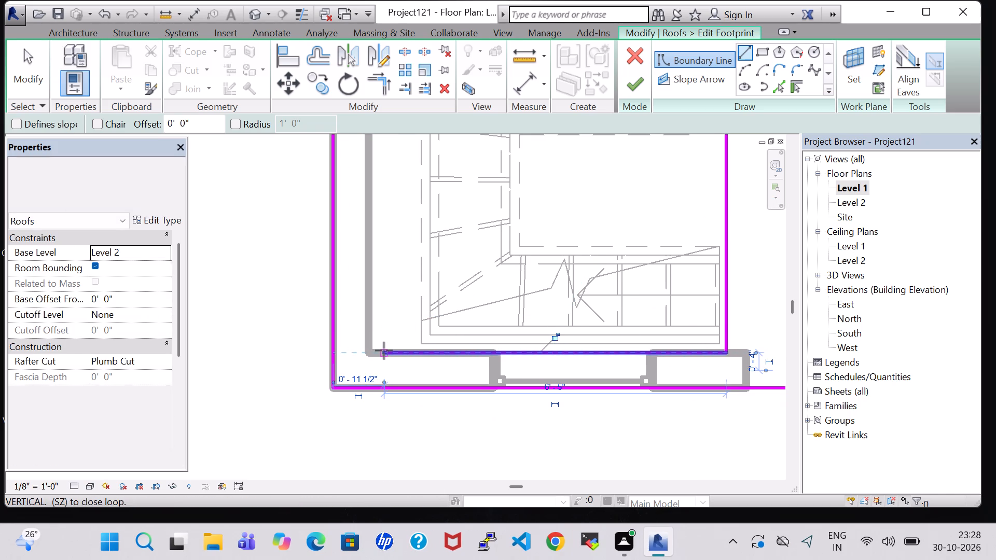
{"action": "middle_click_drag", "start_coordinate": [389, 236], "coordinate": [391, 420]}
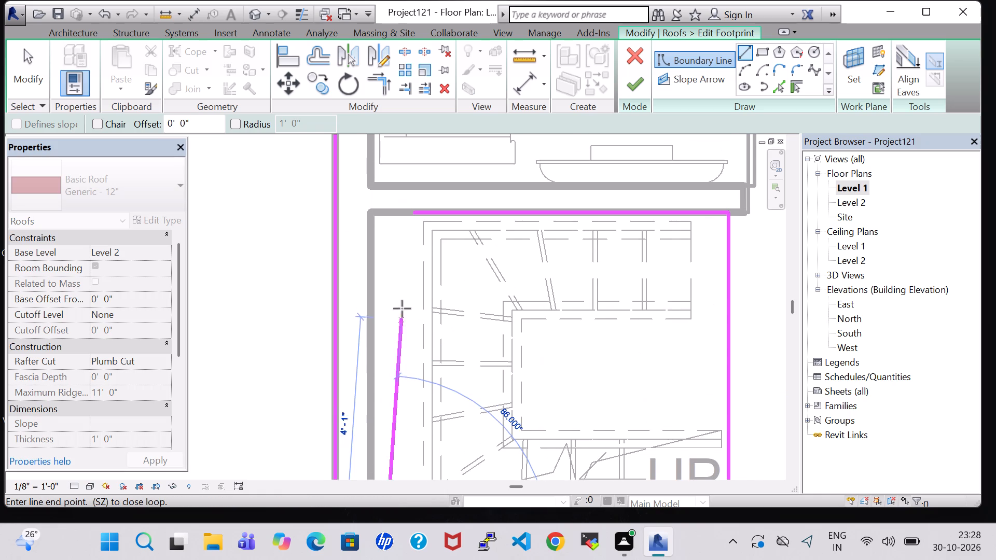
{"action": "left_click", "coordinate": [391, 214]}
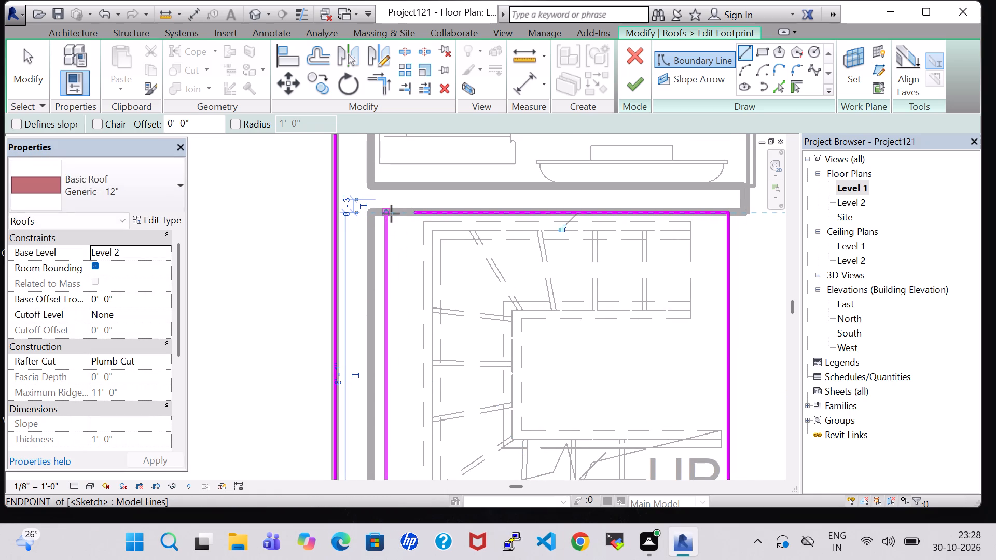
{"action": "left_click", "coordinate": [385, 213]}
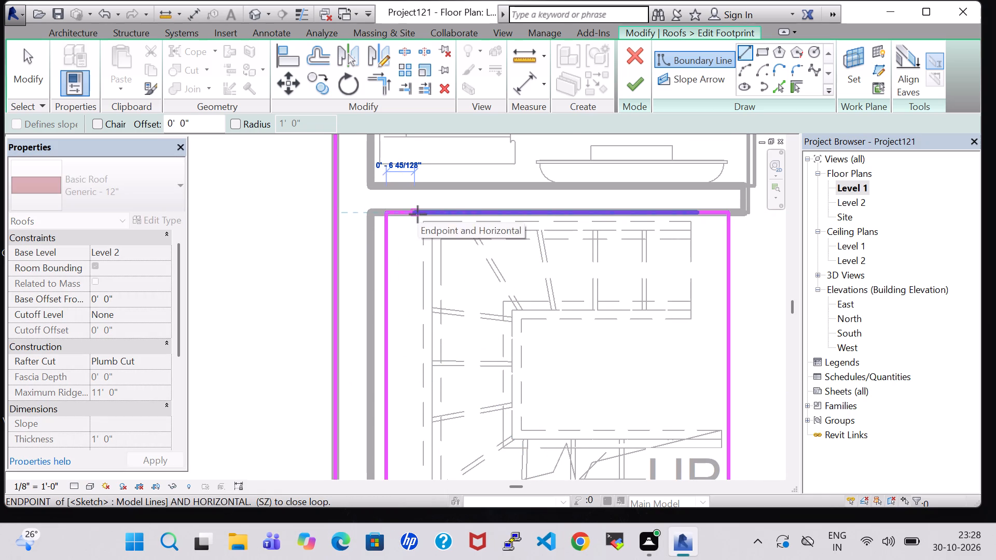
{"action": "left_click", "coordinate": [418, 214]}
{"action": "left_click", "coordinate": [637, 82]}
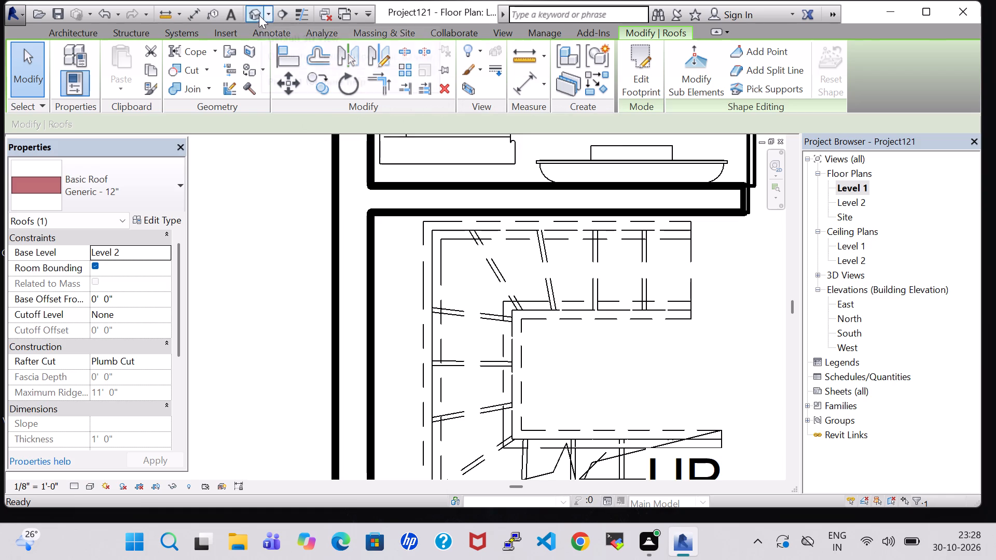
From the 3D view, edit the roof footprint to shift the opening's entrance-side edge about 6" toward the stair, and finish the edit.
{"action": "left_click", "coordinate": [255, 13]}
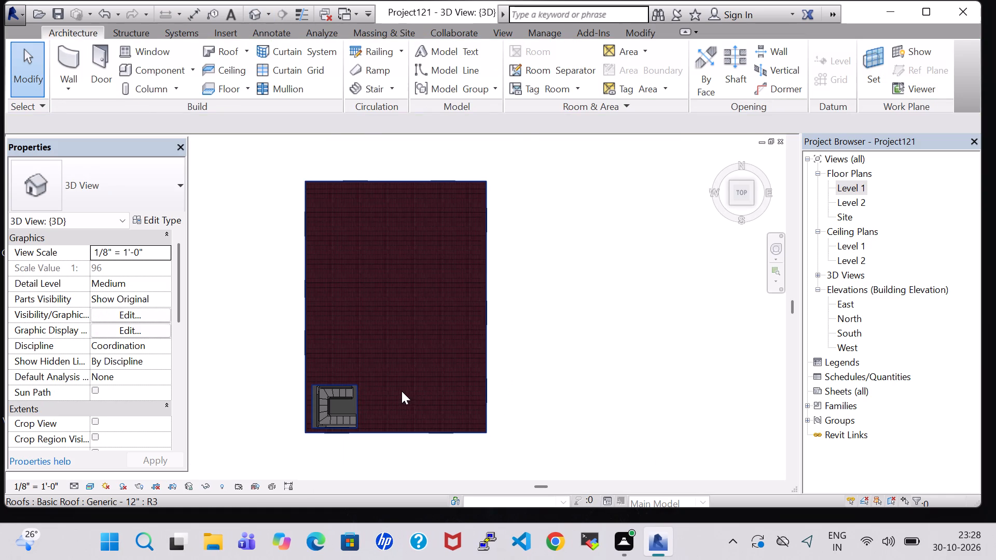
{"action": "scroll", "coordinate": [402, 391], "scroll_direction": "up", "scroll_amount": 3}
{"action": "middle_click_drag", "start_coordinate": [402, 391], "coordinate": [402, 286], "text": "shift"}
{"action": "scroll", "coordinate": [378, 329], "scroll_direction": "up", "scroll_amount": 3}
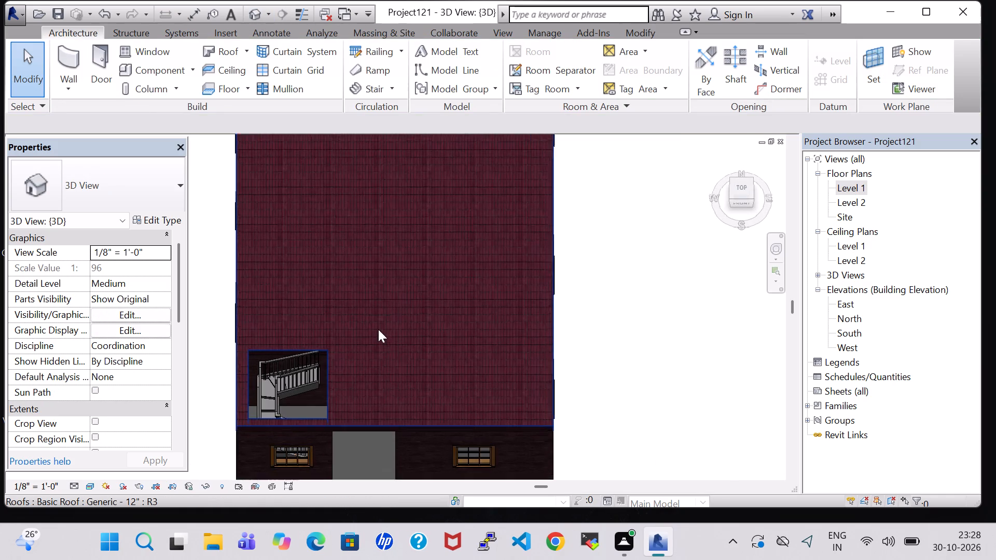
{"action": "scroll", "coordinate": [378, 329], "scroll_direction": "up", "scroll_amount": 2}
{"action": "middle_click_drag", "start_coordinate": [367, 396], "coordinate": [356, 305], "text": "shift"}
{"action": "scroll", "coordinate": [367, 396], "scroll_direction": "up", "scroll_amount": 1, "text": "shift"}
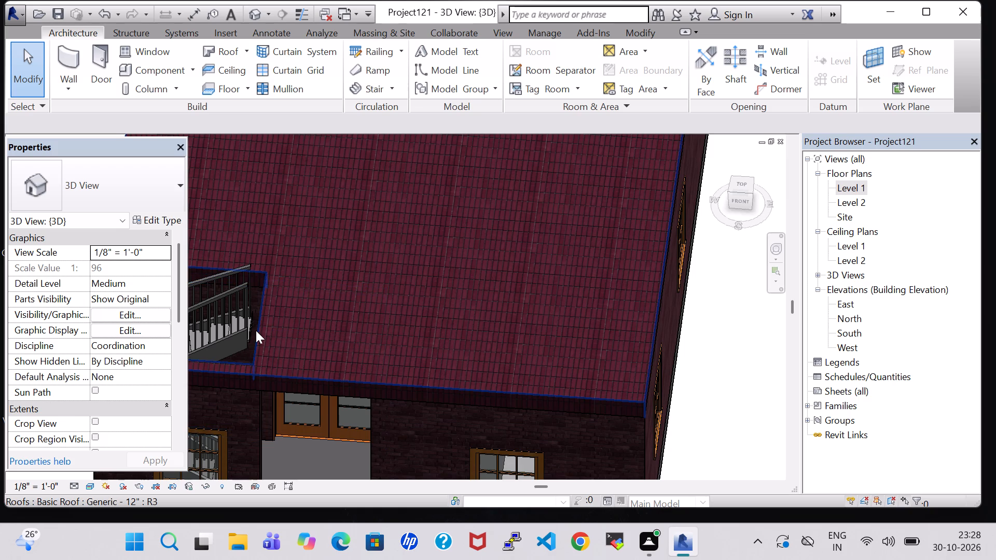
{"action": "double_click", "coordinate": [264, 313]}
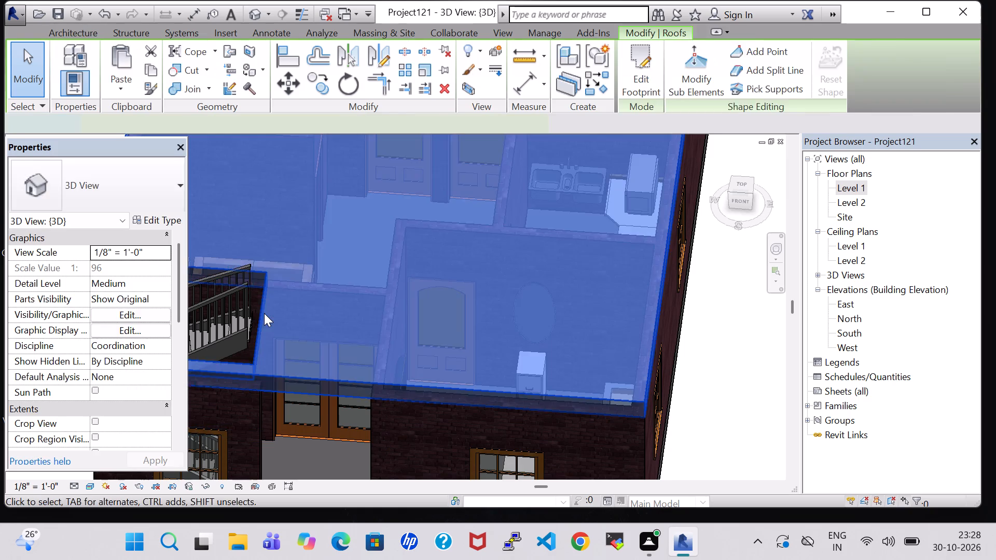
{"action": "left_click", "coordinate": [263, 313]}
{"action": "key", "text": "Left"}
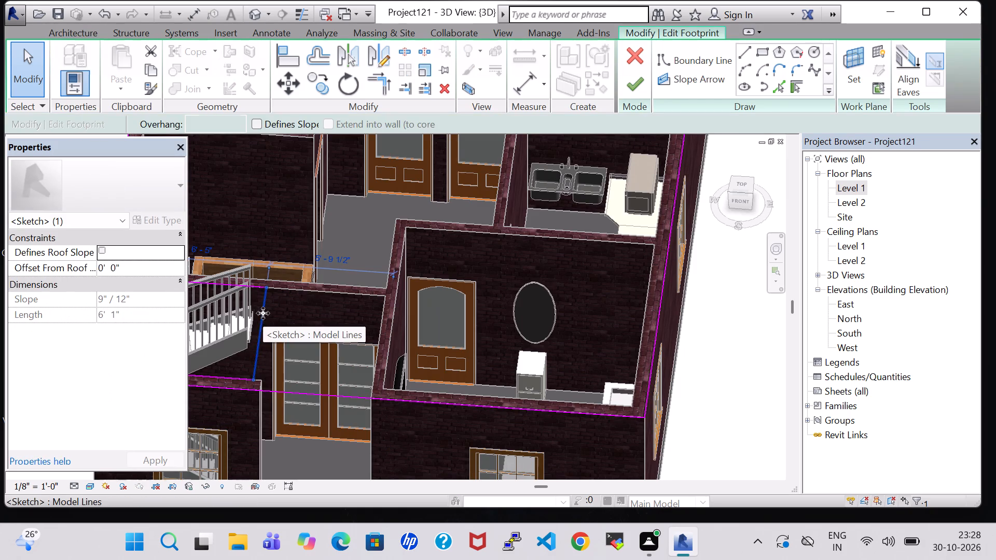
{"action": "key", "text": "Left"}
{"action": "key", "text": "Left"}
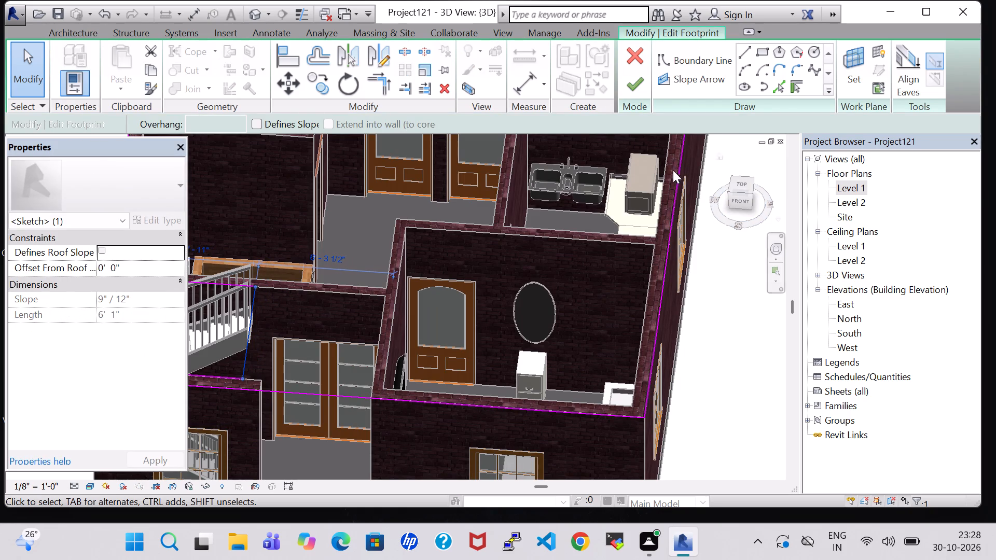
{"action": "left_click", "coordinate": [633, 82]}
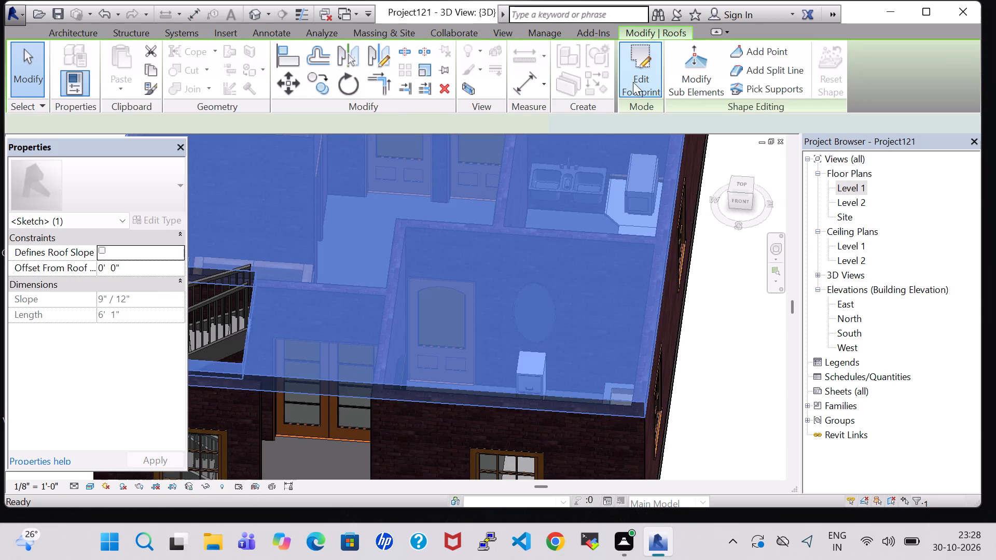
Examine the roof opening and the stair beneath it from the front of the 3D model.
{"action": "left_click", "coordinate": [451, 306]}
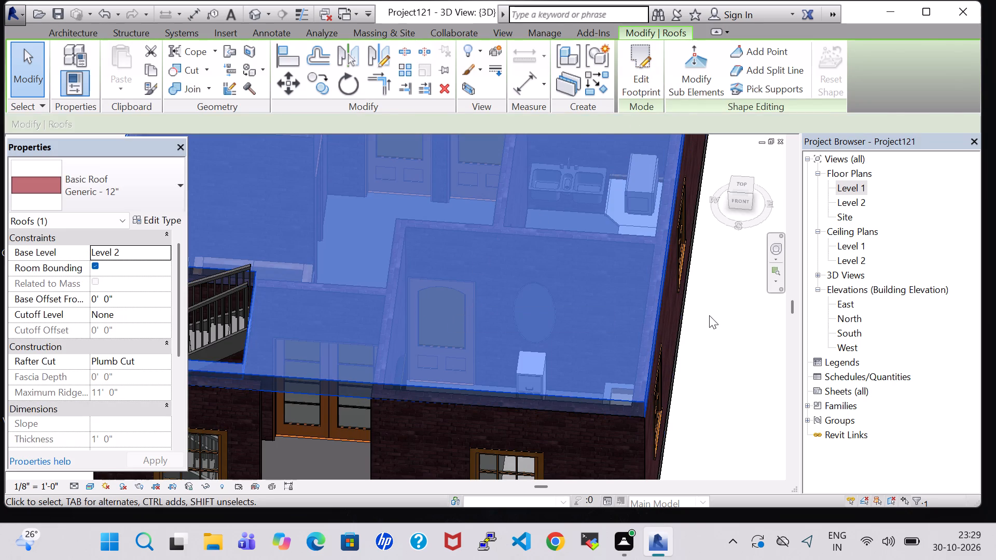
{"action": "left_click", "coordinate": [710, 315]}
{"action": "scroll", "coordinate": [717, 378], "scroll_direction": "down", "scroll_amount": 1}
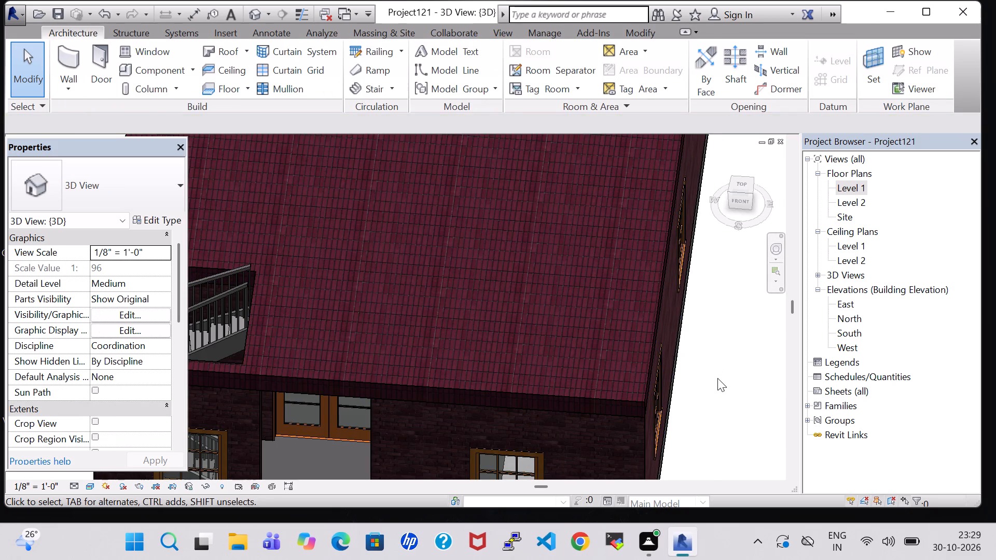
{"action": "scroll", "coordinate": [717, 378], "scroll_direction": "down", "scroll_amount": 2}
{"action": "middle_click_drag", "start_coordinate": [717, 378], "coordinate": [705, 325], "text": "shift"}
{"action": "middle_click_drag", "start_coordinate": [705, 322], "coordinate": [711, 323], "text": "shift"}
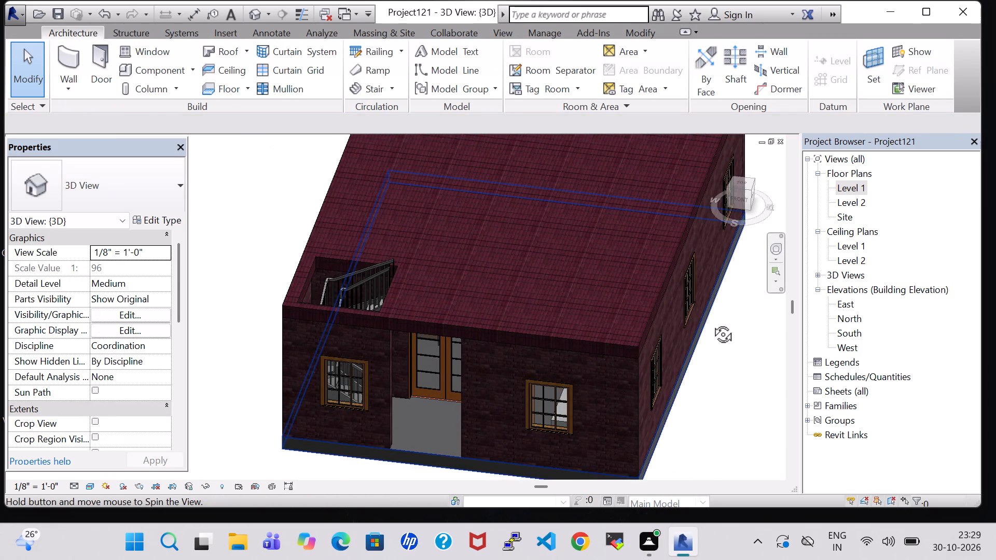
{"action": "middle_click_drag", "start_coordinate": [711, 323], "coordinate": [724, 325], "text": "shift"}
{"action": "middle_click_drag", "start_coordinate": [724, 325], "coordinate": [732, 327], "text": "shift"}
{"action": "scroll", "coordinate": [732, 327], "scroll_direction": "down", "scroll_amount": 2}
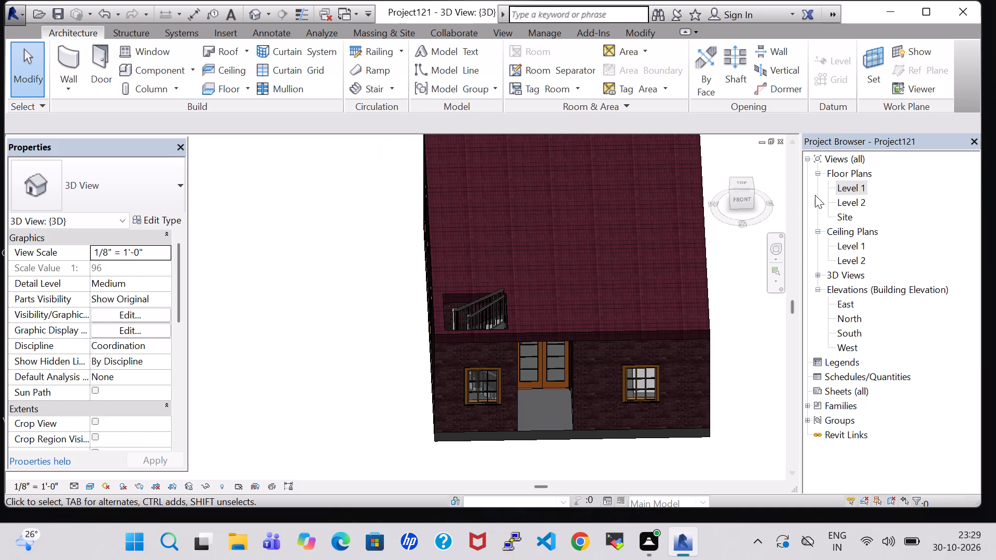
In the Level 1 floor plan, start a railing path of type Handrail - Rectangular.
{"action": "double_click", "coordinate": [855, 191]}
{"action": "scroll", "coordinate": [598, 323], "scroll_direction": "down", "scroll_amount": 1}
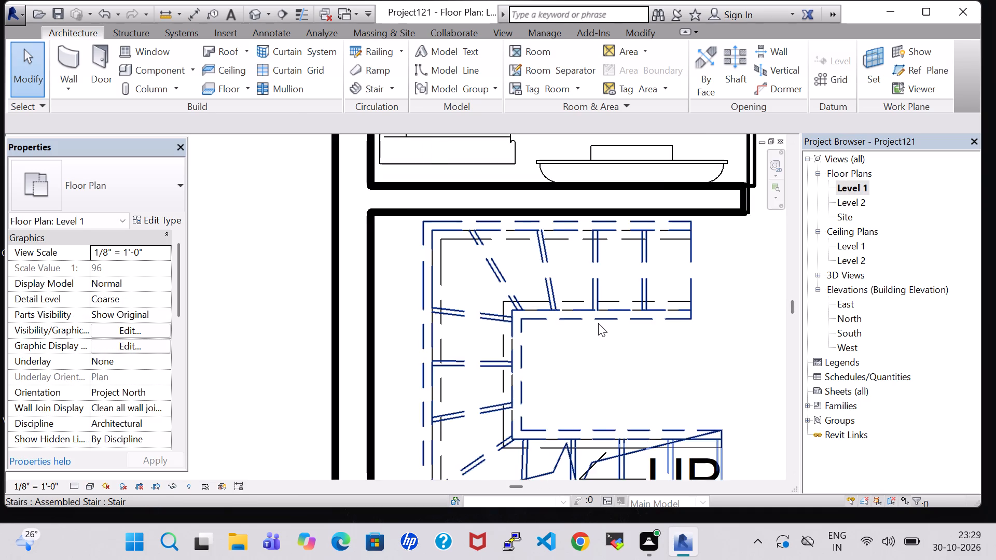
{"action": "scroll", "coordinate": [598, 323], "scroll_direction": "down", "scroll_amount": 11}
{"action": "middle_click_drag", "start_coordinate": [687, 179], "coordinate": [687, 181]}
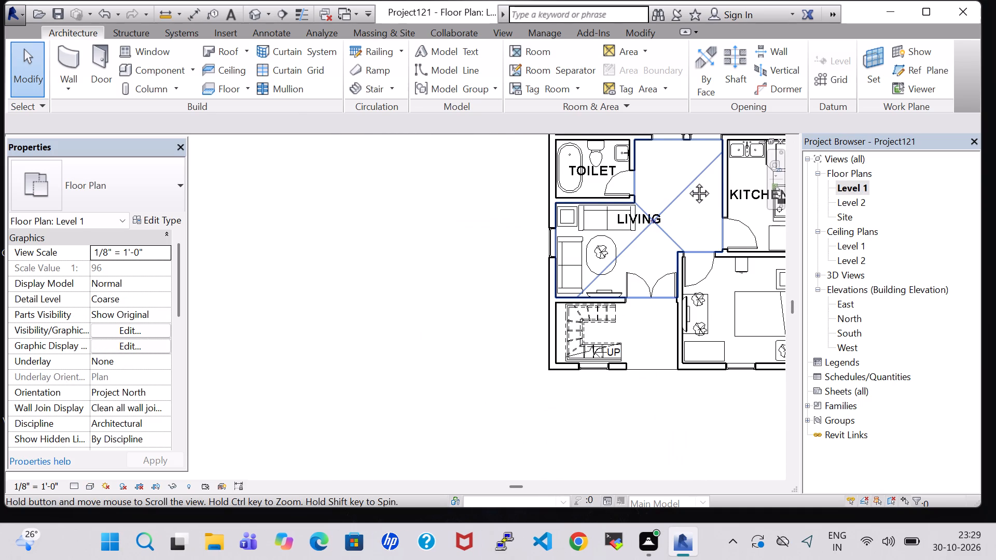
{"action": "middle_click_drag", "start_coordinate": [687, 181], "coordinate": [528, 399]}
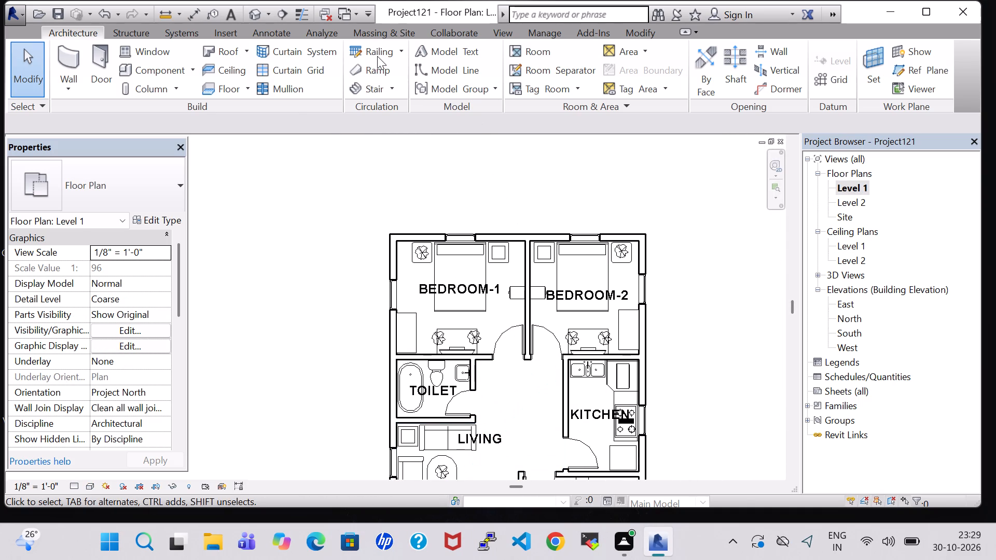
{"action": "left_click", "coordinate": [377, 56]}
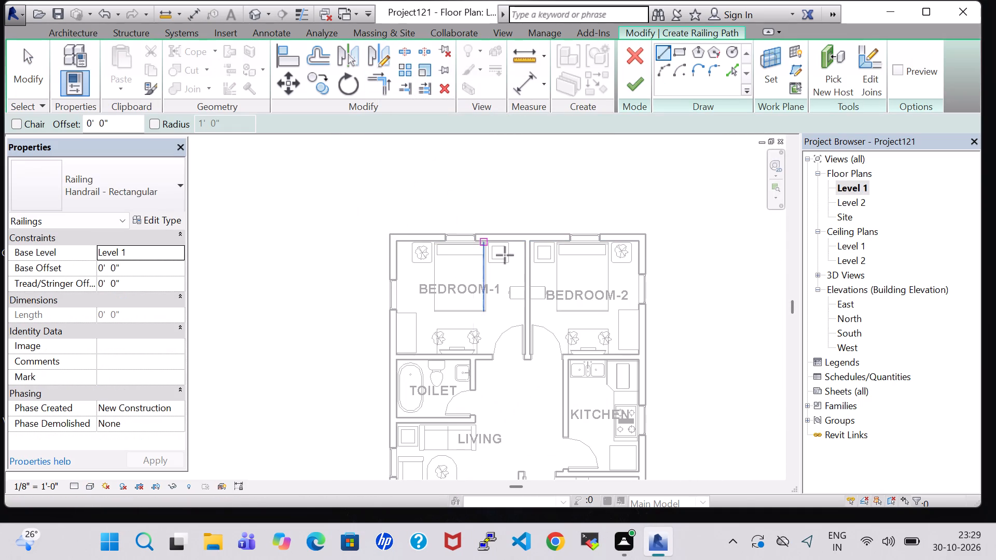
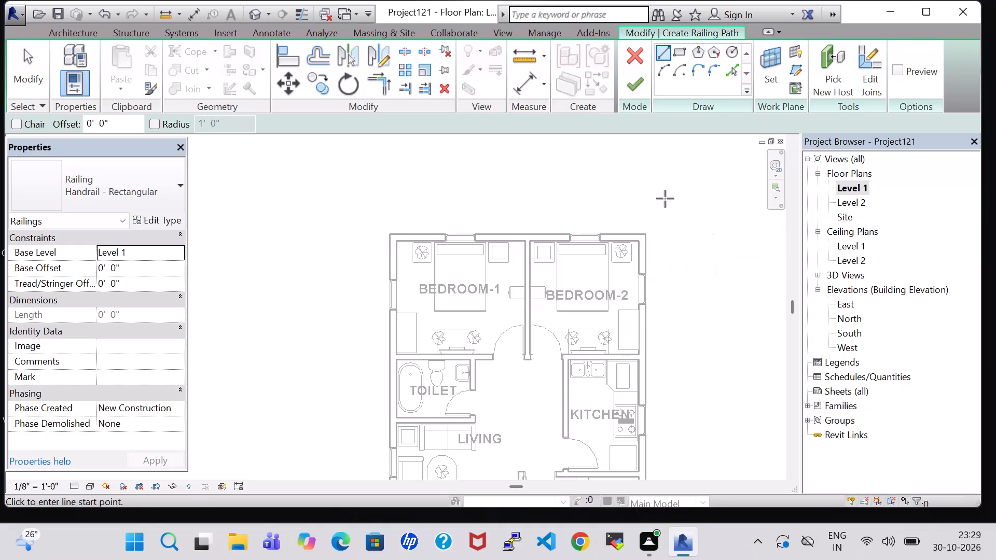
Draw the railing path along the wall centerlines, about 25' across the bedrooms' north wall, continuing down the full east wall.
{"action": "scroll", "coordinate": [457, 232], "scroll_direction": "up", "scroll_amount": 6}
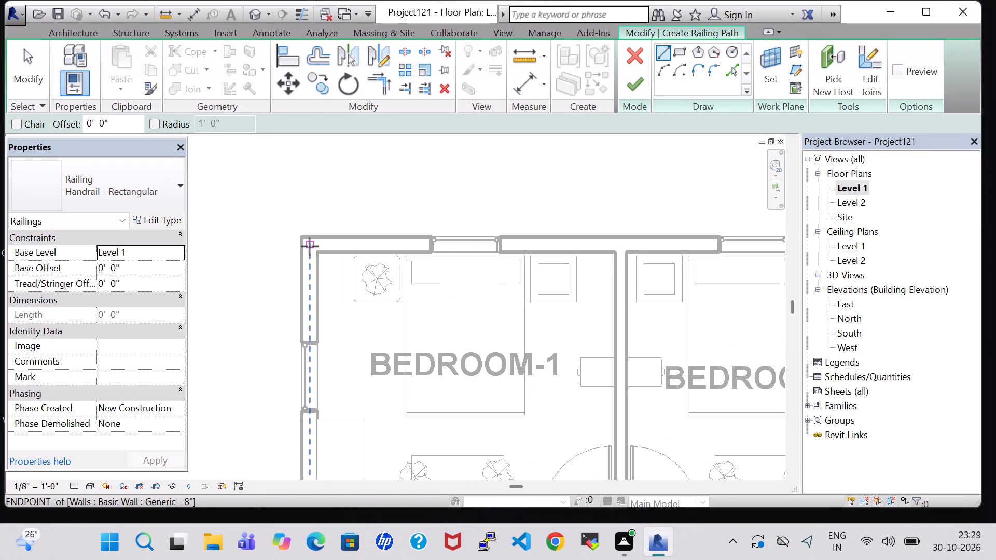
{"action": "left_click", "coordinate": [310, 246]}
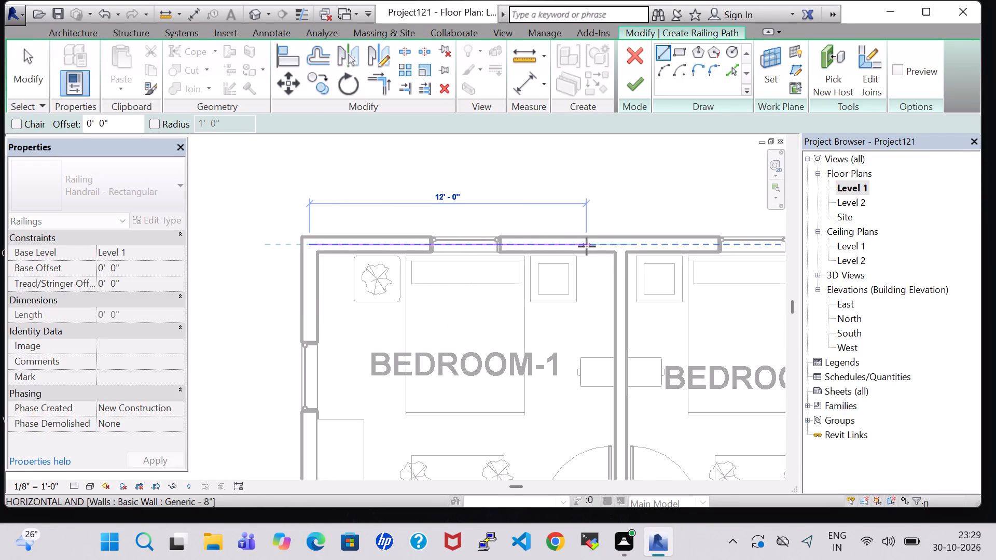
{"action": "middle_click_drag", "start_coordinate": [587, 246], "coordinate": [381, 251]}
{"action": "scroll", "coordinate": [587, 246], "scroll_direction": "up", "scroll_amount": 1}
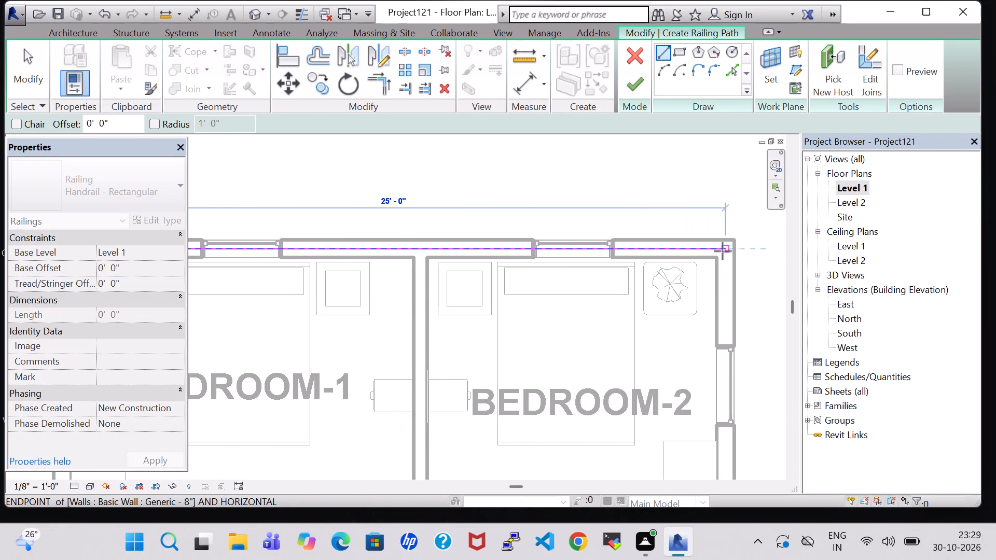
{"action": "left_click", "coordinate": [725, 251]}
{"action": "left_click", "coordinate": [727, 251]}
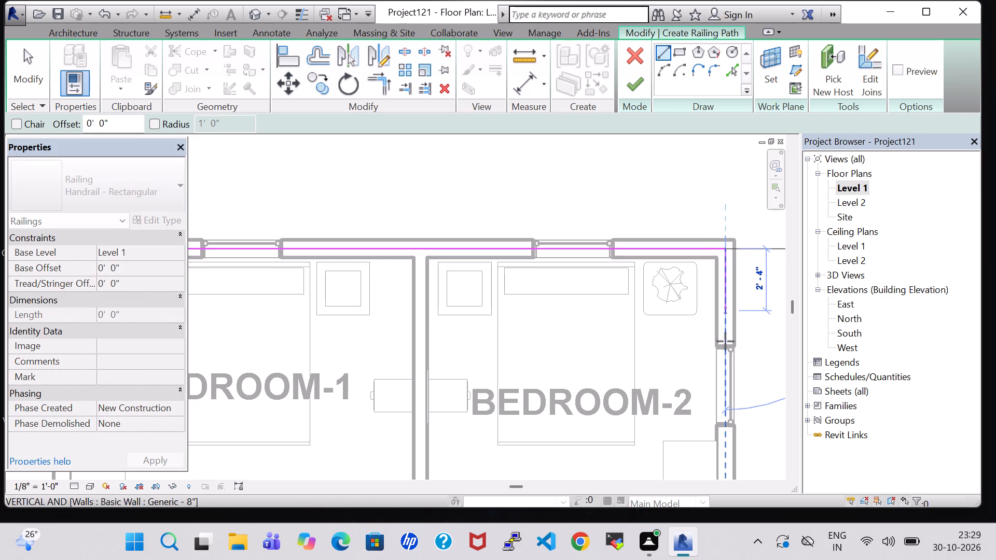
{"action": "middle_click_drag", "start_coordinate": [726, 458], "coordinate": [701, 219]}
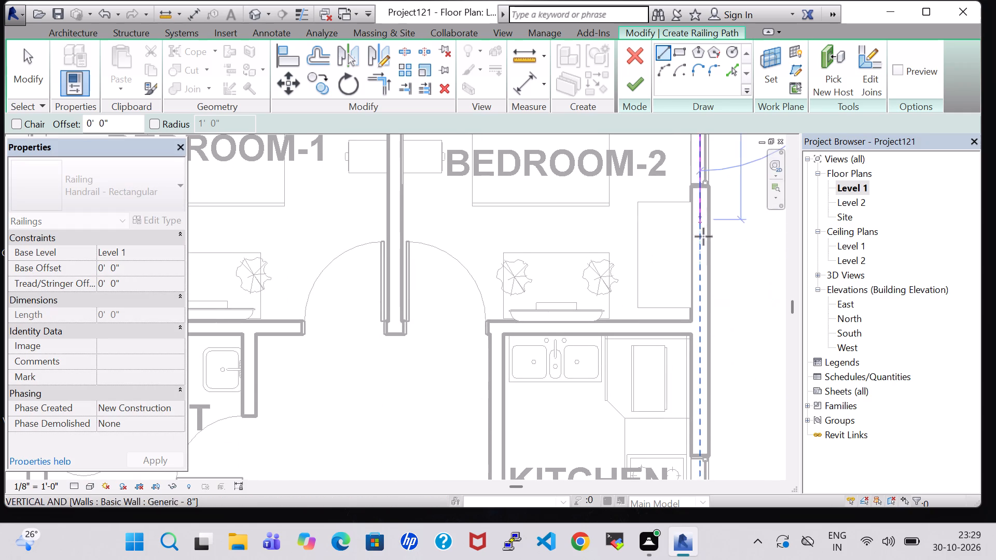
{"action": "middle_click_drag", "start_coordinate": [704, 431], "coordinate": [690, 223]}
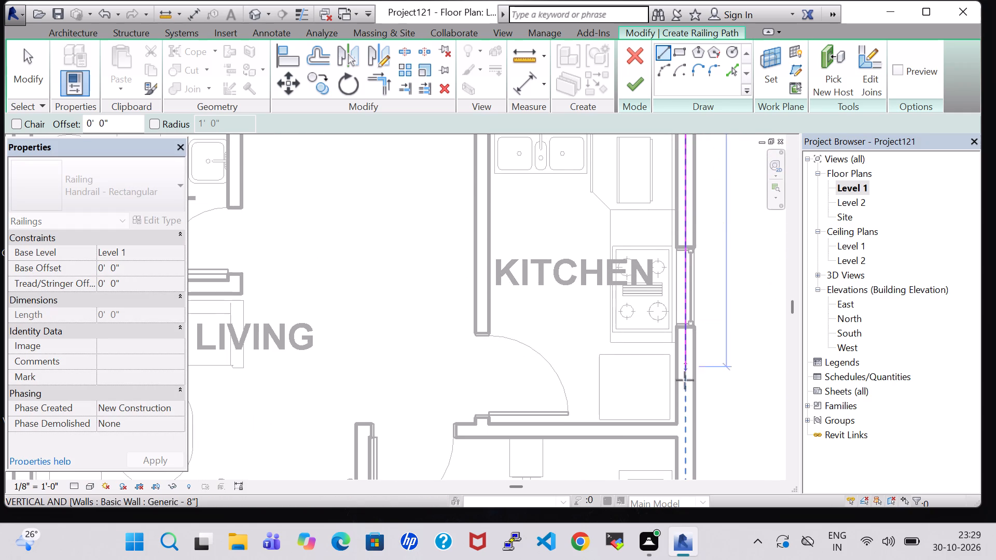
{"action": "middle_click_drag", "start_coordinate": [685, 412], "coordinate": [668, 262]}
{"action": "middle_click_drag", "start_coordinate": [679, 428], "coordinate": [673, 323]}
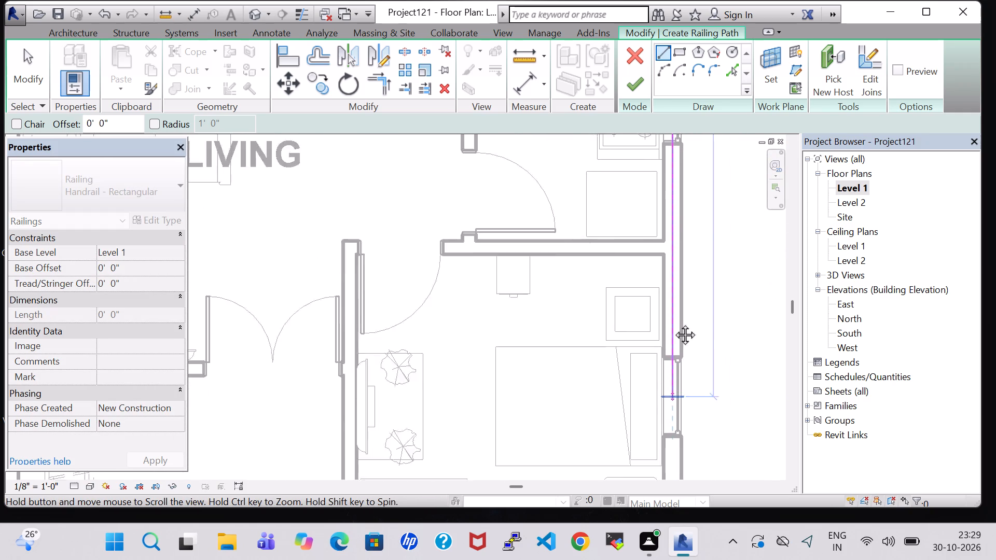
{"action": "middle_click_drag", "start_coordinate": [673, 323], "coordinate": [670, 106]}
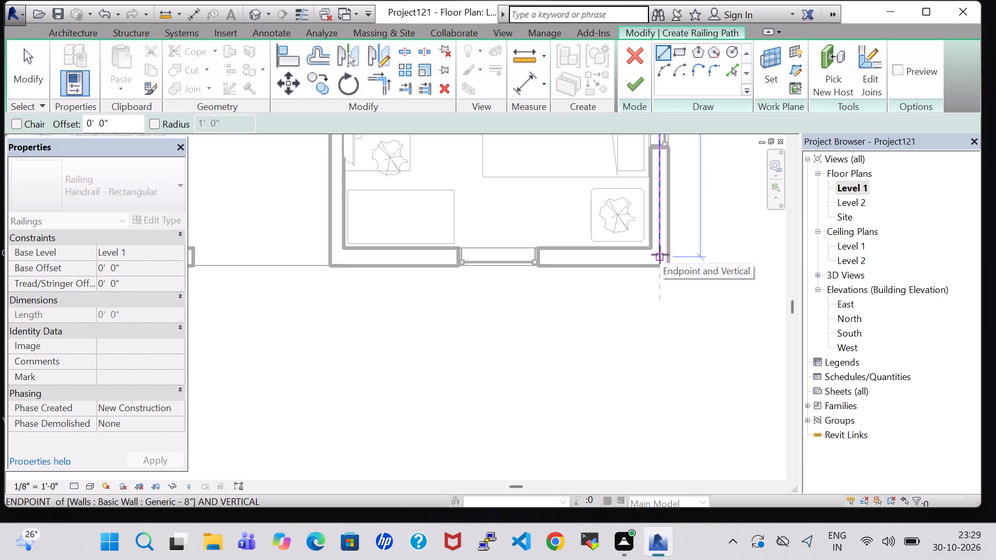
{"action": "left_click", "coordinate": [660, 255]}
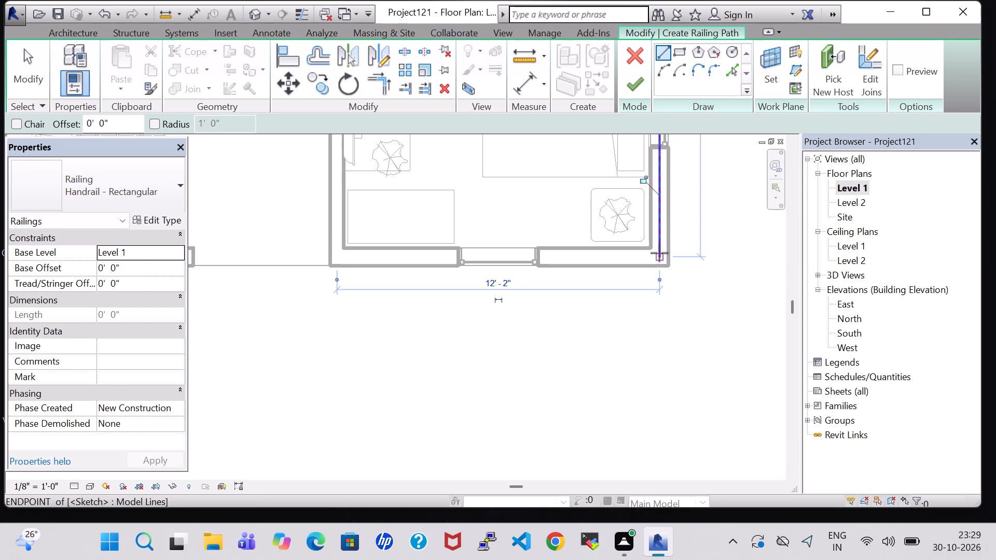
Close the railing path along the south wall, about 25', and up the full west wall to the starting corner, and finish the sketch.
{"action": "left_click", "coordinate": [659, 254]}
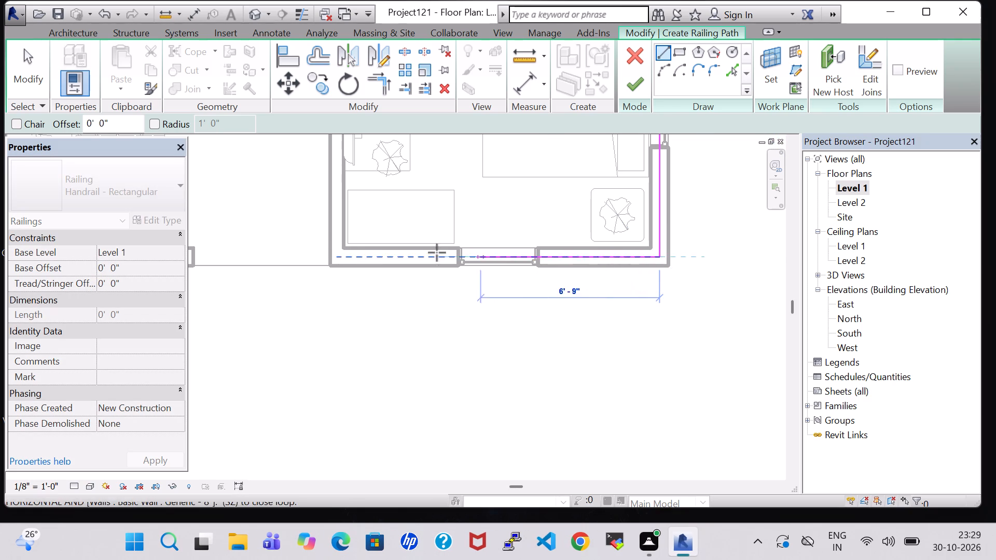
{"action": "middle_click_drag", "start_coordinate": [290, 260], "coordinate": [608, 300]}
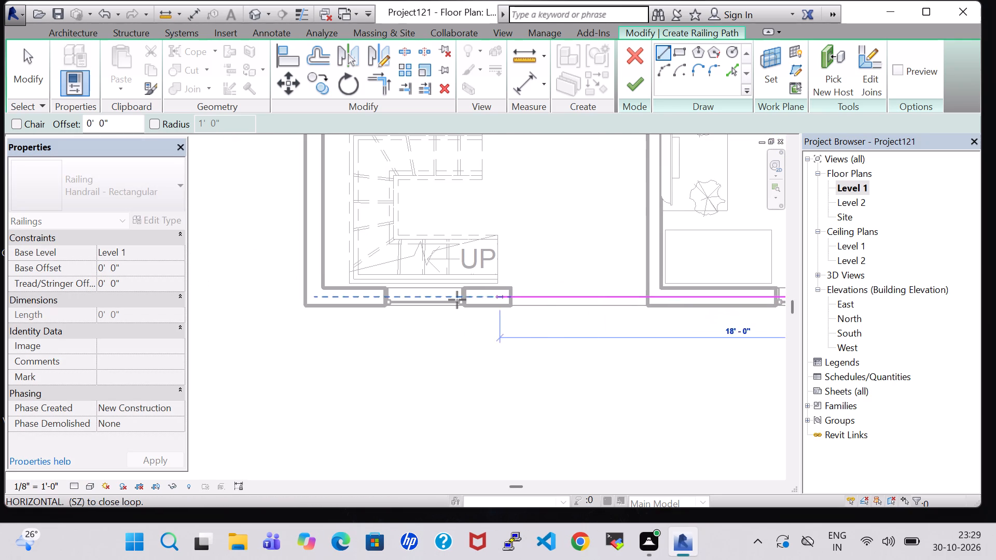
{"action": "left_click", "coordinate": [314, 295]}
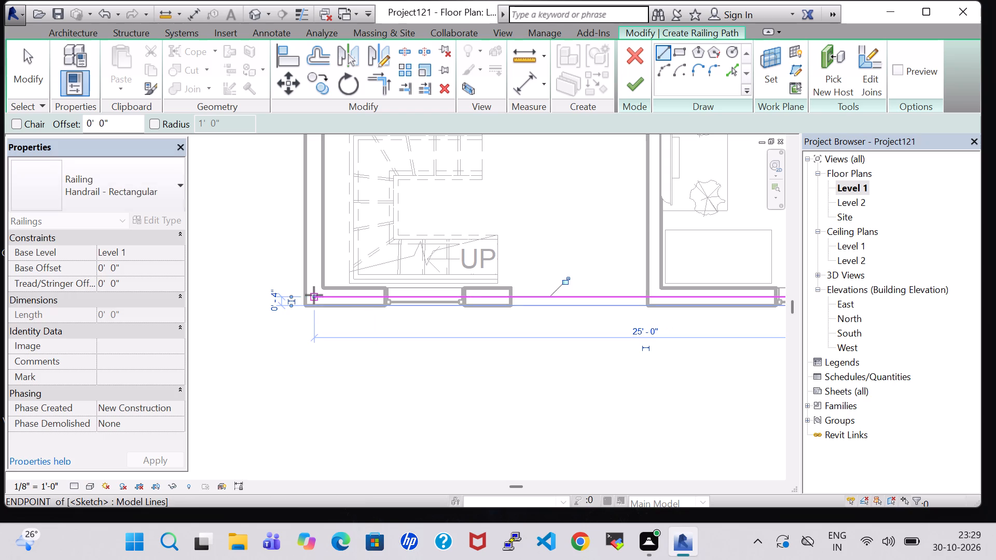
{"action": "left_click", "coordinate": [314, 299]}
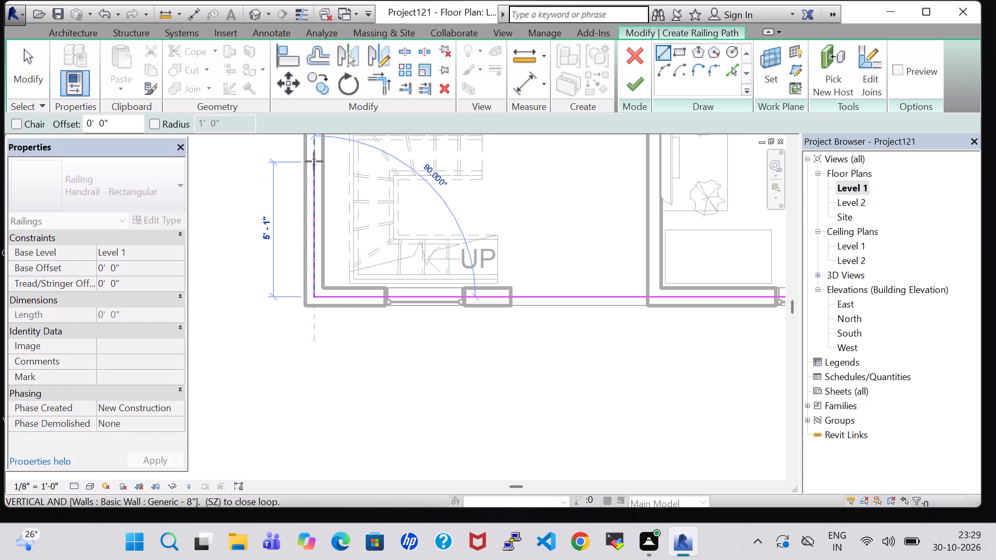
{"action": "middle_click_drag", "start_coordinate": [314, 161], "coordinate": [298, 456]}
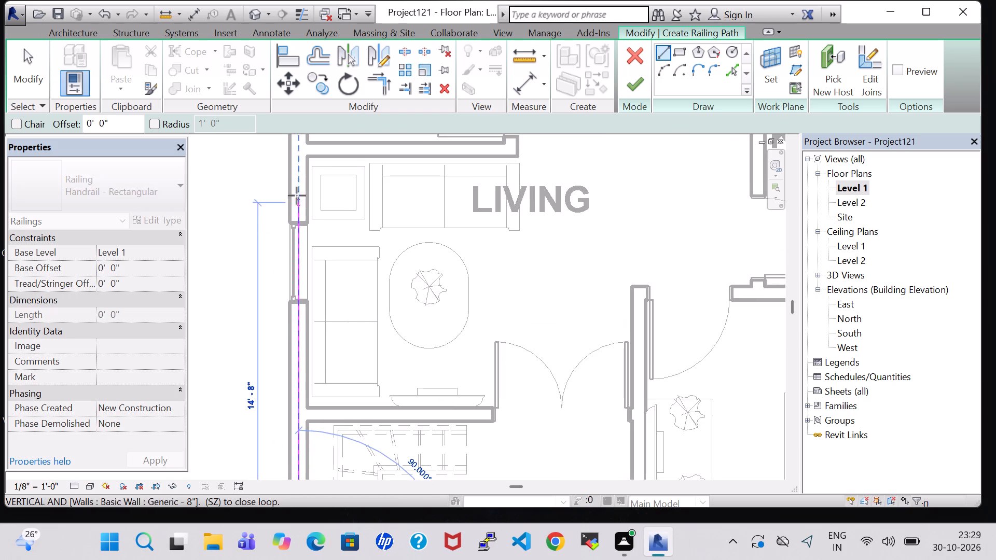
{"action": "middle_click_drag", "start_coordinate": [297, 160], "coordinate": [331, 307]}
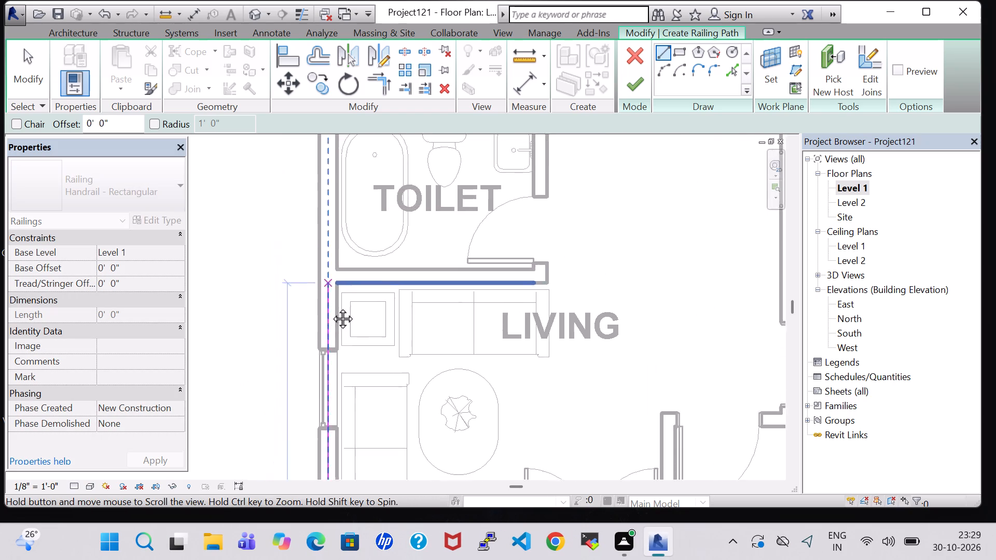
{"action": "middle_click_drag", "start_coordinate": [331, 307], "coordinate": [351, 435]}
{"action": "scroll", "coordinate": [351, 435], "scroll_direction": "up", "scroll_amount": 1}
{"action": "middle_click_drag", "start_coordinate": [355, 185], "coordinate": [368, 436]}
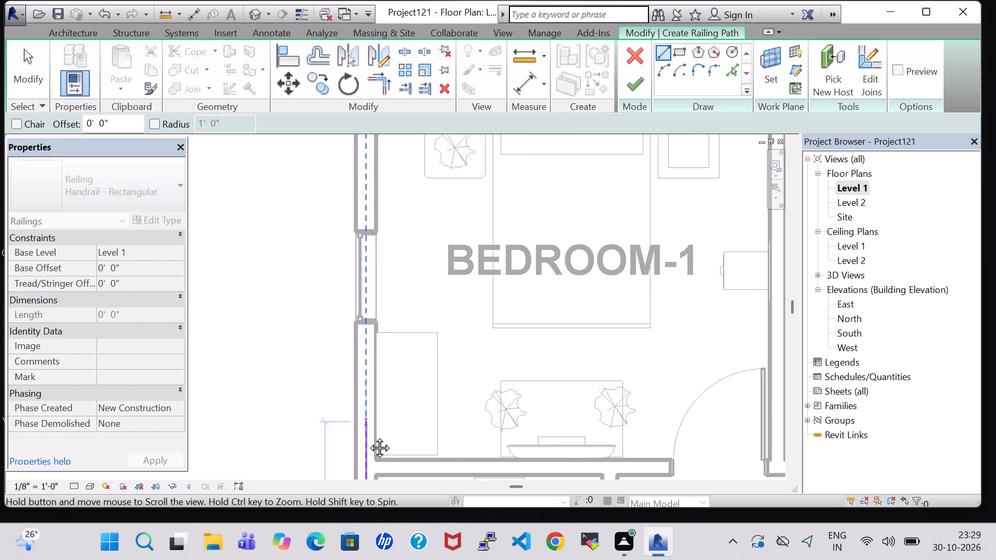
{"action": "middle_click_drag", "start_coordinate": [368, 436], "coordinate": [368, 447]}
{"action": "middle_click_drag", "start_coordinate": [358, 204], "coordinate": [372, 408]}
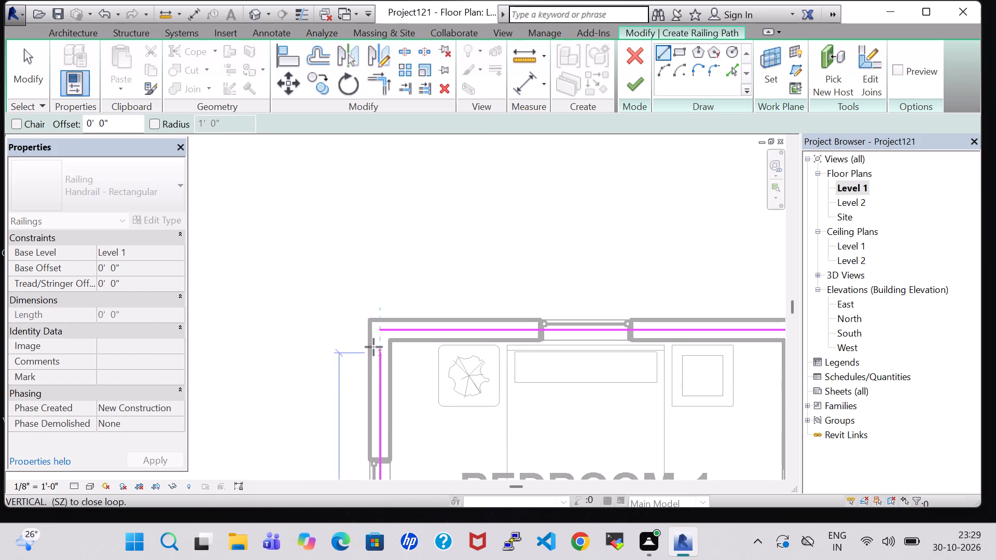
{"action": "left_click", "coordinate": [380, 332]}
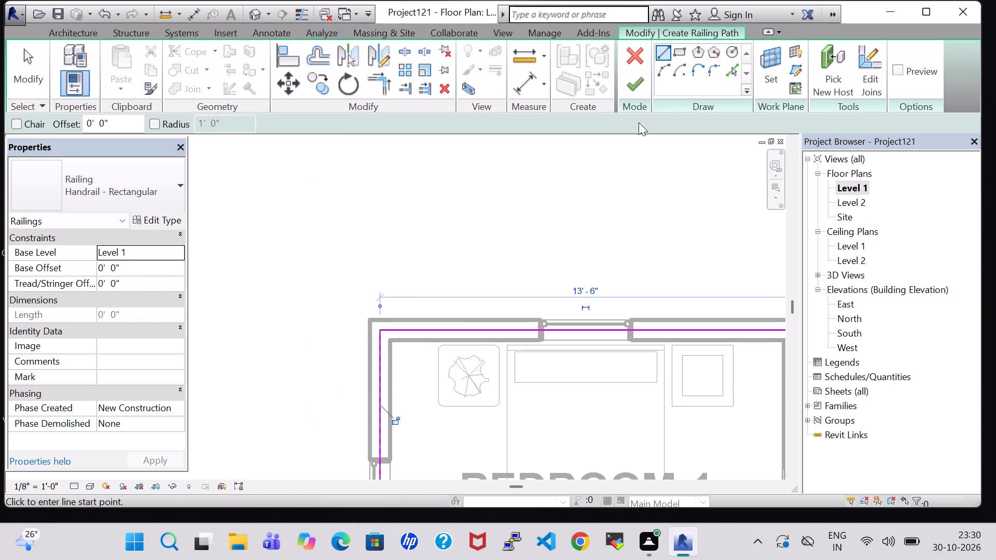
{"action": "left_click", "coordinate": [628, 77]}
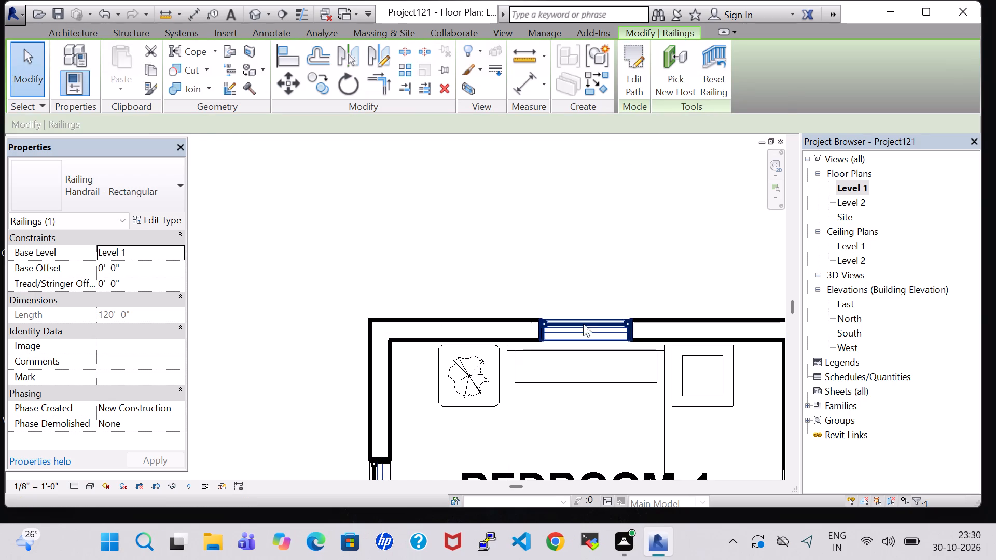
Change the new perimeter railing's type to Glass Panel - Bottom Fill.
{"action": "left_click", "coordinate": [580, 333]}
{"action": "left_click", "coordinate": [89, 176]}
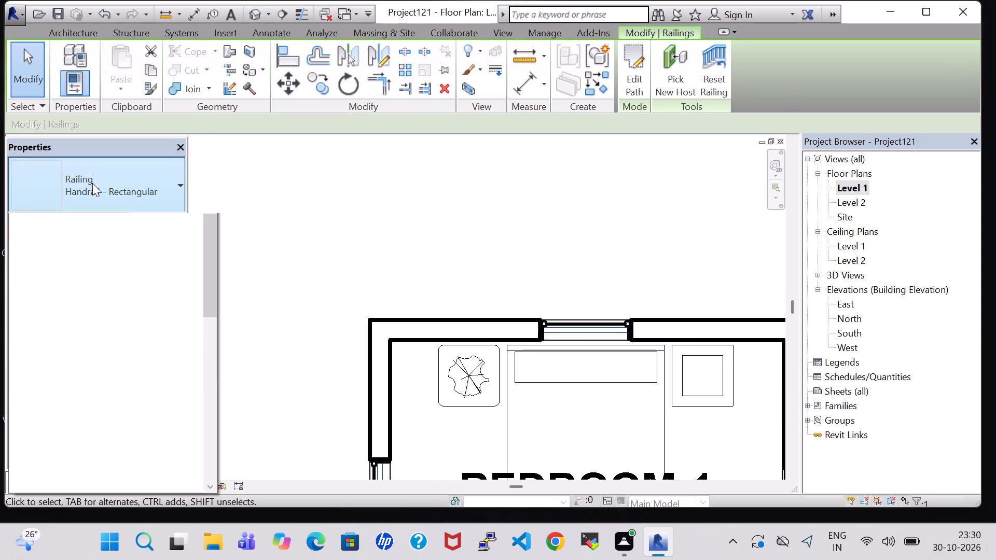
{"action": "scroll", "coordinate": [127, 264], "scroll_direction": "up", "scroll_amount": 3}
{"action": "left_click", "coordinate": [127, 264]}
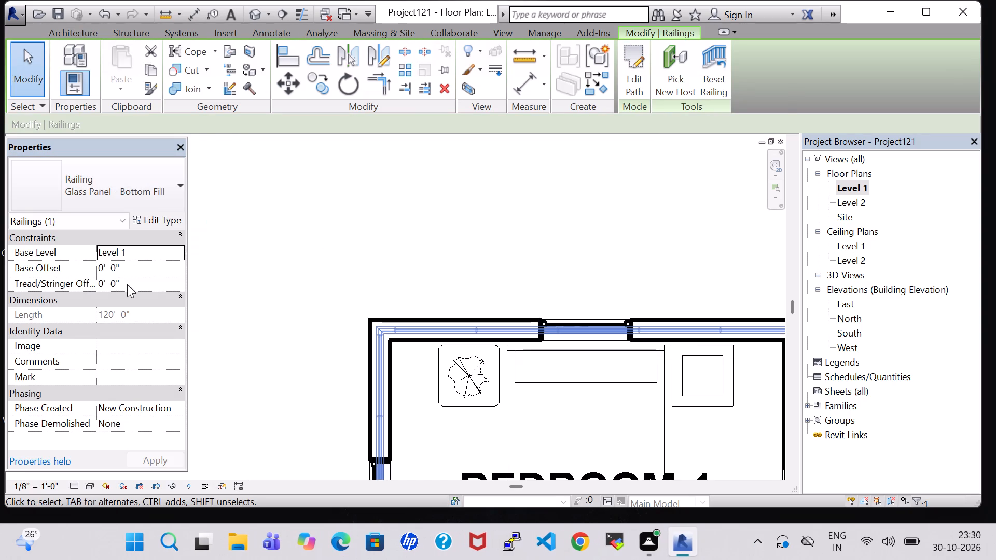
Set the perimeter railing's base offset to 11' 0" from Level 1 and apply it.
{"action": "left_click", "coordinate": [107, 269]}
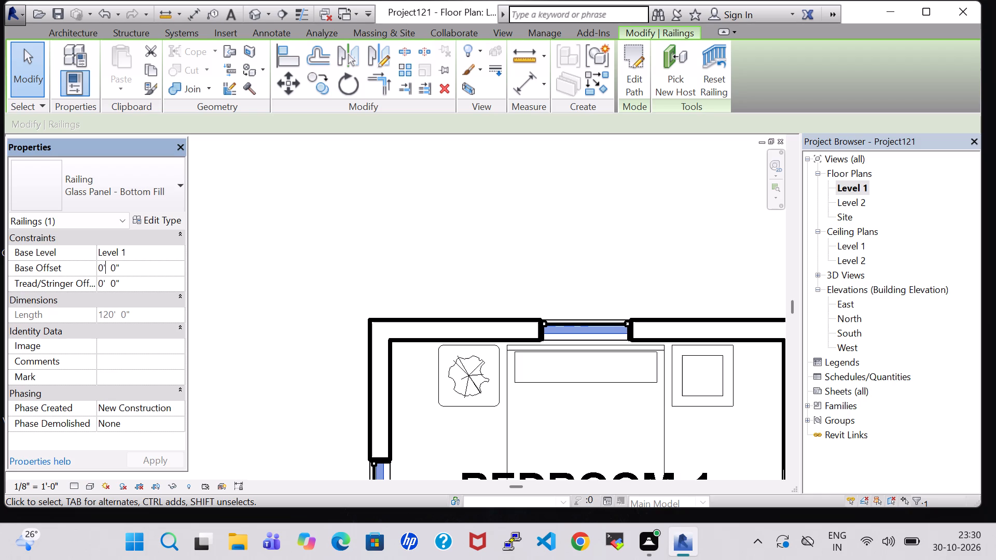
{"action": "key", "text": "Left"}
{"action": "key", "text": "BackSpace"}
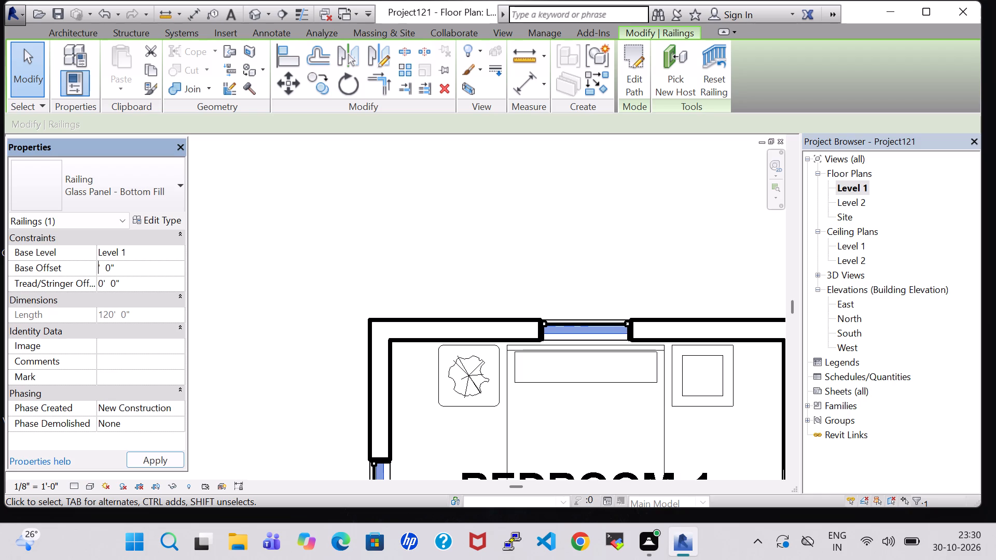
{"action": "type", "text": "11"}
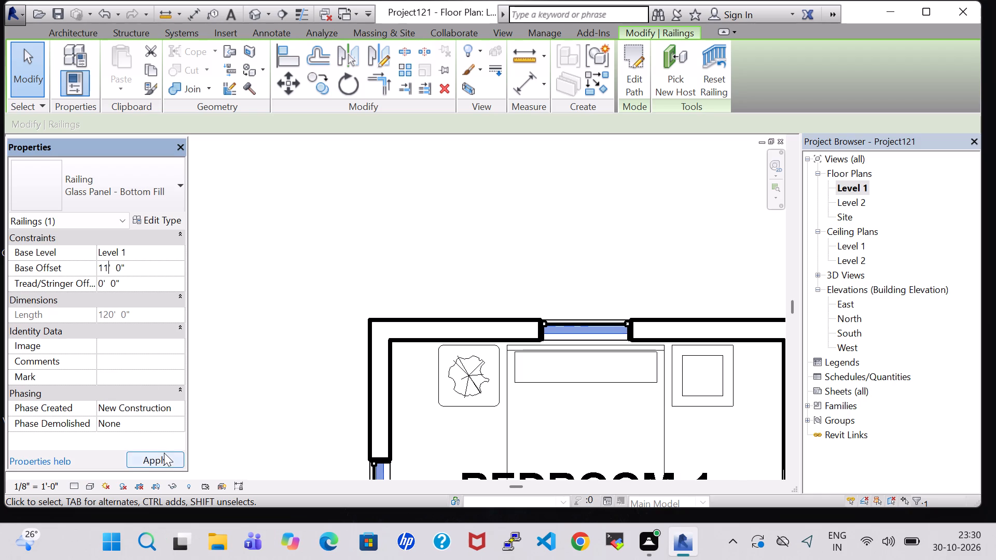
{"action": "left_click", "coordinate": [164, 453]}
{"action": "left_click", "coordinate": [385, 196]}
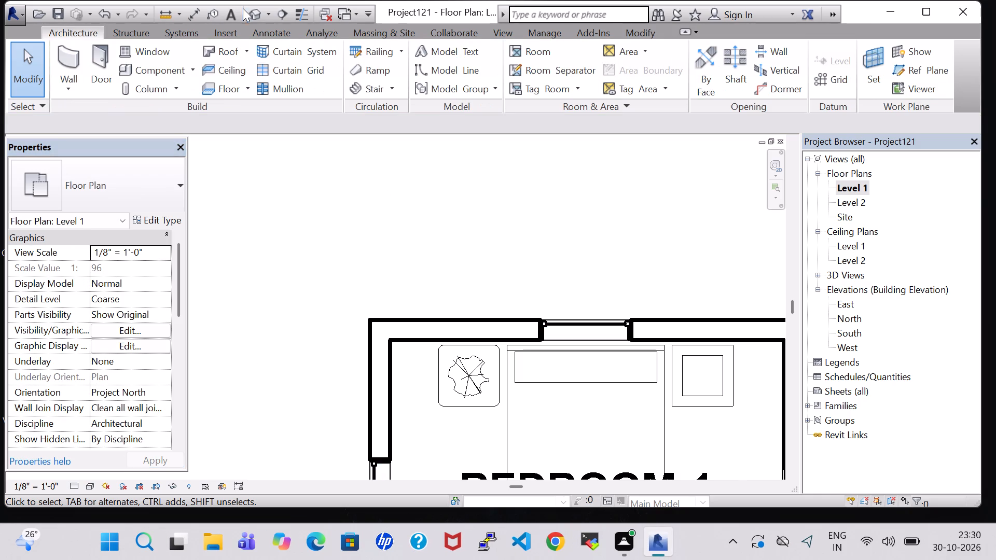
Examine the glass railing around the roof edge from all sides in the 3D view, ending with the front.
{"action": "left_click", "coordinate": [246, 8]}
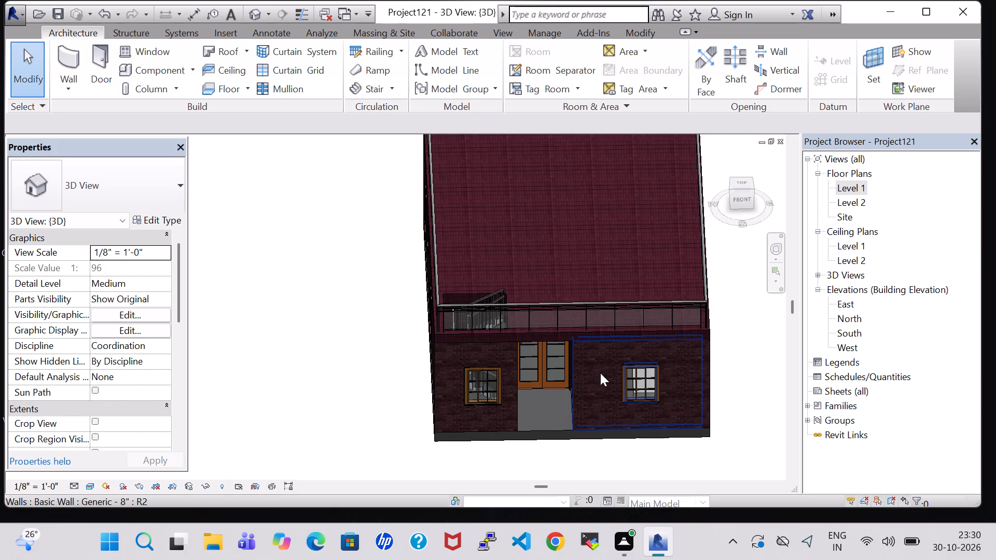
{"action": "middle_click_drag", "start_coordinate": [600, 373], "coordinate": [578, 242]}
{"action": "scroll", "coordinate": [573, 240], "scroll_direction": "up", "scroll_amount": 1}
{"action": "middle_click_drag", "start_coordinate": [573, 240], "coordinate": [721, 274], "text": "shift"}
{"action": "middle_click_drag", "start_coordinate": [566, 246], "coordinate": [625, 258], "text": "shift"}
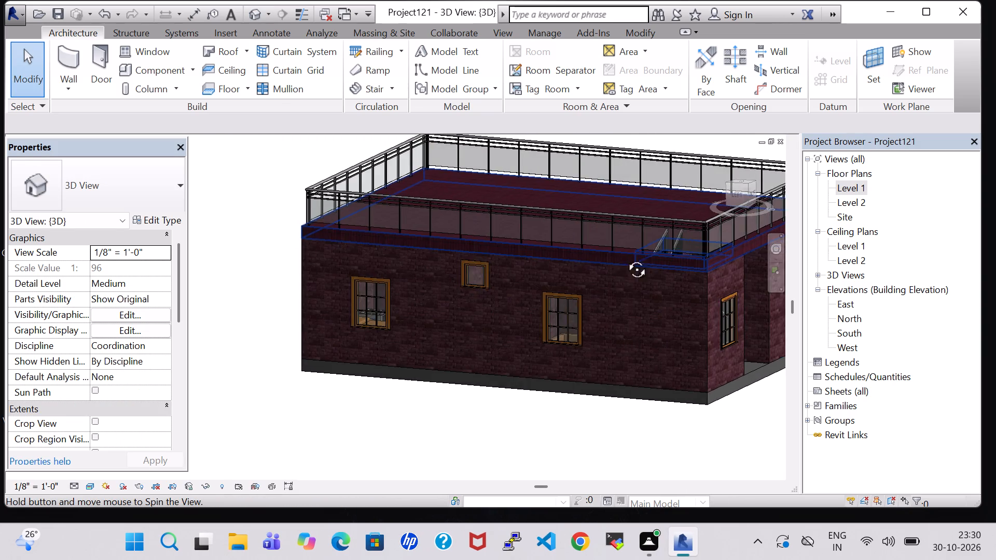
{"action": "middle_click_drag", "start_coordinate": [625, 258], "coordinate": [712, 266], "text": "shift"}
{"action": "middle_click_drag", "start_coordinate": [499, 234], "coordinate": [689, 269], "text": "shift"}
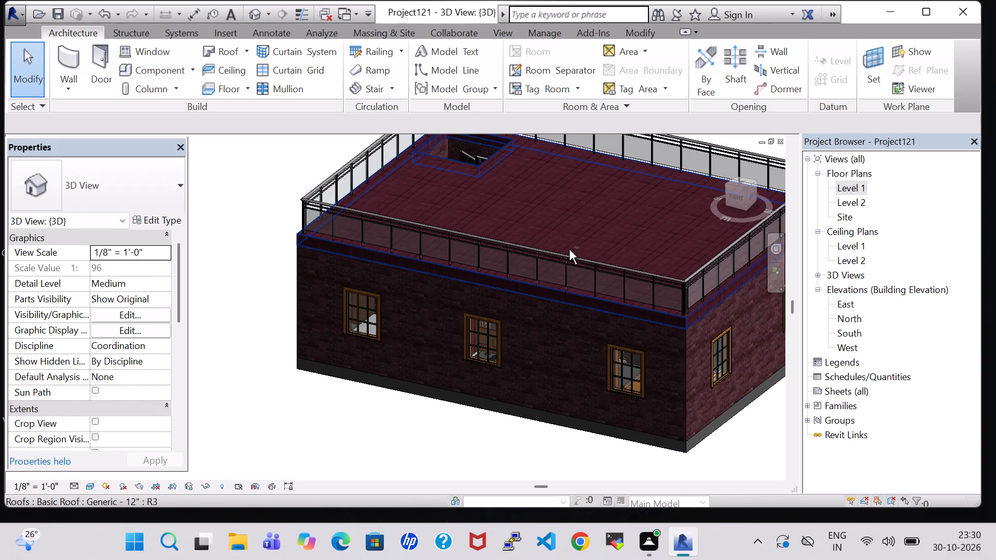
{"action": "middle_click_drag", "start_coordinate": [569, 249], "coordinate": [712, 276], "text": "shift"}
{"action": "middle_click_drag", "start_coordinate": [575, 242], "coordinate": [611, 246], "text": "shift"}
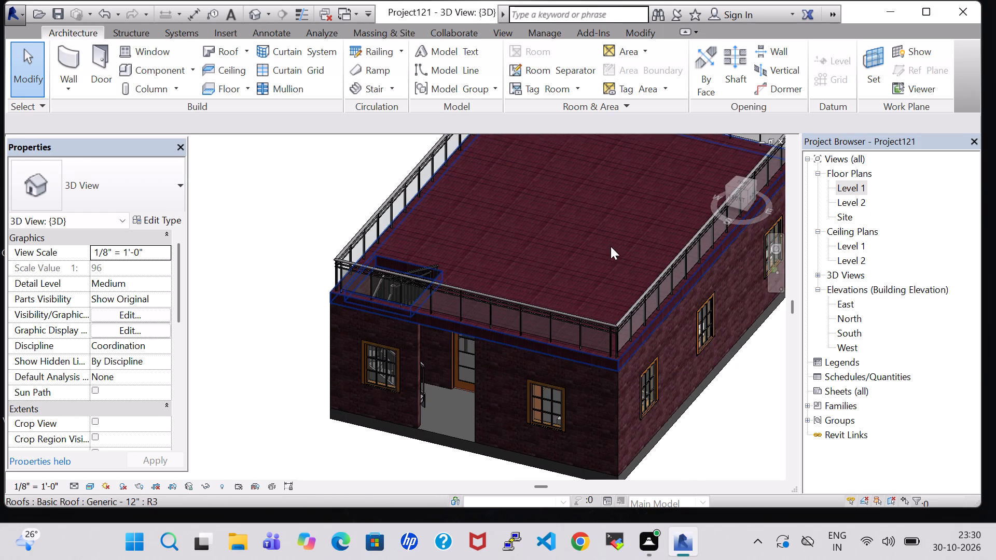
{"action": "middle_click_drag", "start_coordinate": [602, 246], "coordinate": [654, 221], "text": "shift"}
{"action": "middle_click_drag", "start_coordinate": [654, 219], "coordinate": [653, 206], "text": "shift"}
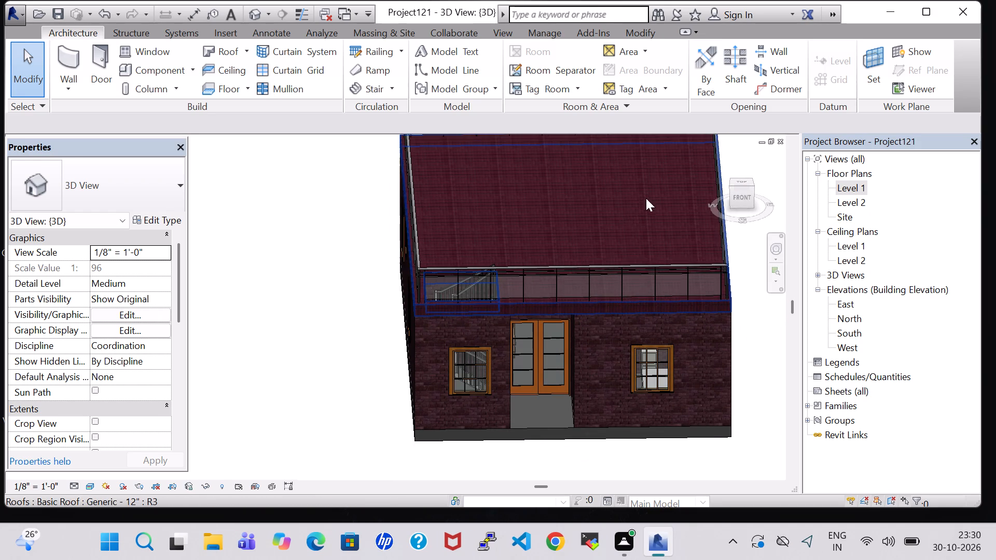
{"action": "left_click", "coordinate": [743, 200]}
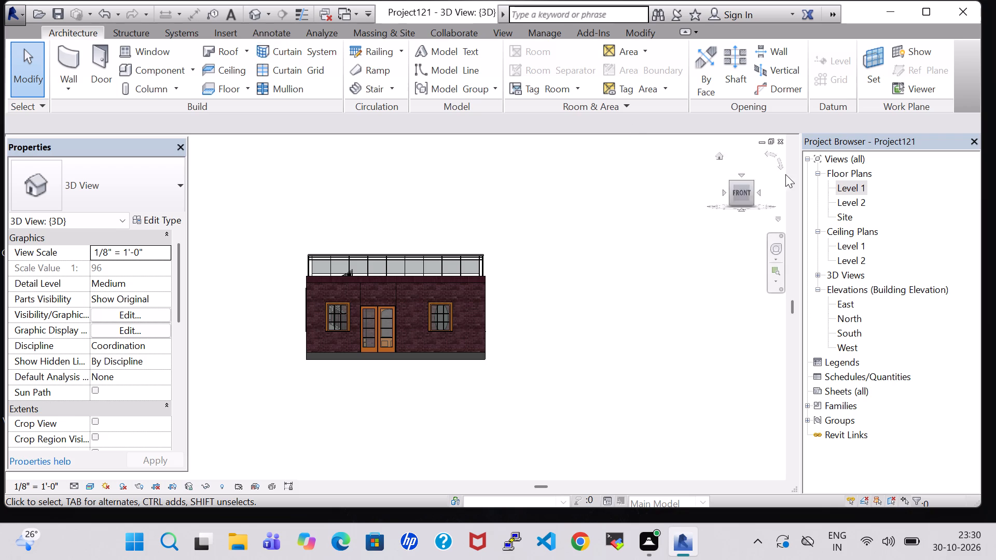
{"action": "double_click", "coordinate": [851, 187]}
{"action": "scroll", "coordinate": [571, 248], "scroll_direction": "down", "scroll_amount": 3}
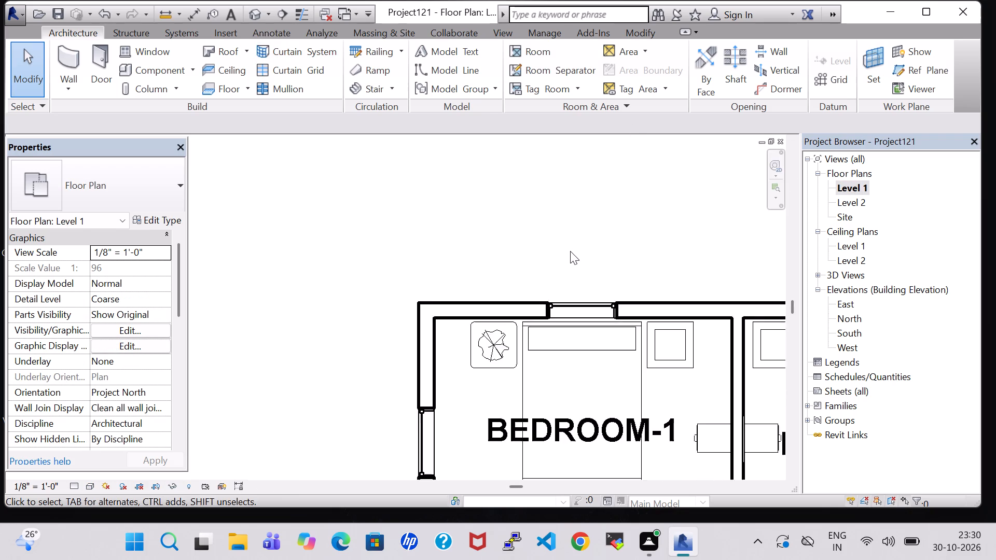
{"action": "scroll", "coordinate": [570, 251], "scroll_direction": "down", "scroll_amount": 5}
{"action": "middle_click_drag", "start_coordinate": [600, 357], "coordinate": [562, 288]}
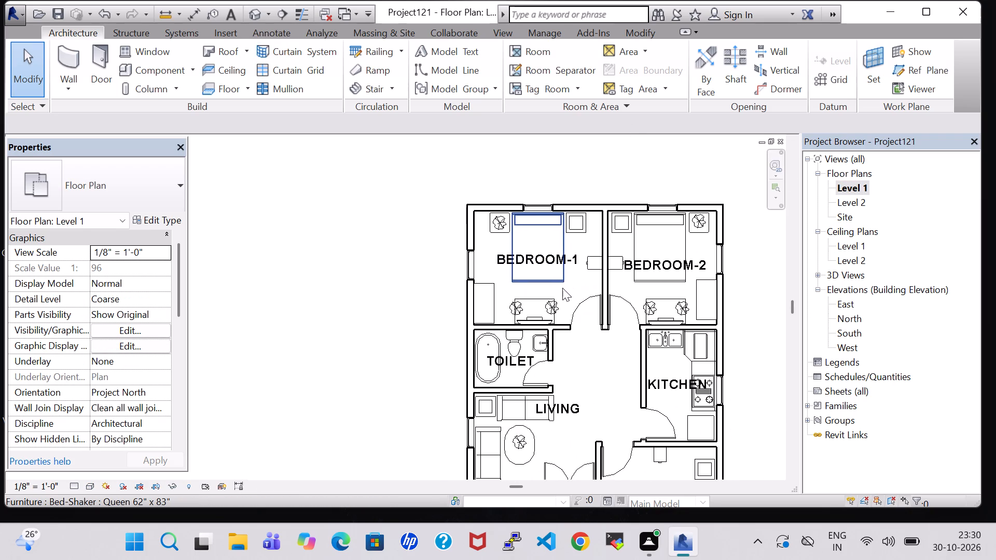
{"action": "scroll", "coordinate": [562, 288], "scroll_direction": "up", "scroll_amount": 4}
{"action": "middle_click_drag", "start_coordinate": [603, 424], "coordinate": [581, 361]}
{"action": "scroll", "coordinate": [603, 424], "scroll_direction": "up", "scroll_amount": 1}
Return to the 3D view and look at the roof, railing and stair opening from directly above.
{"action": "left_click", "coordinate": [254, 11]}
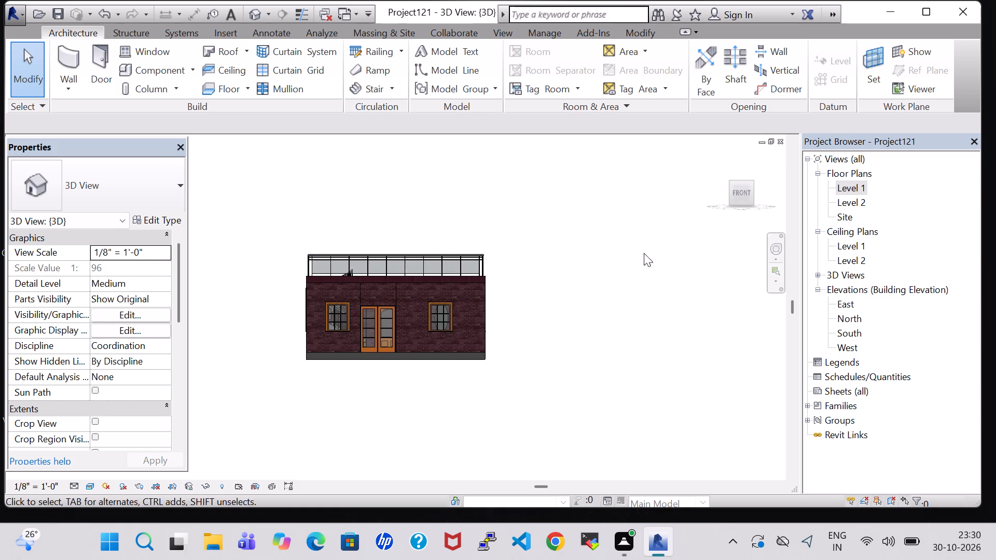
{"action": "left_click", "coordinate": [741, 172]}
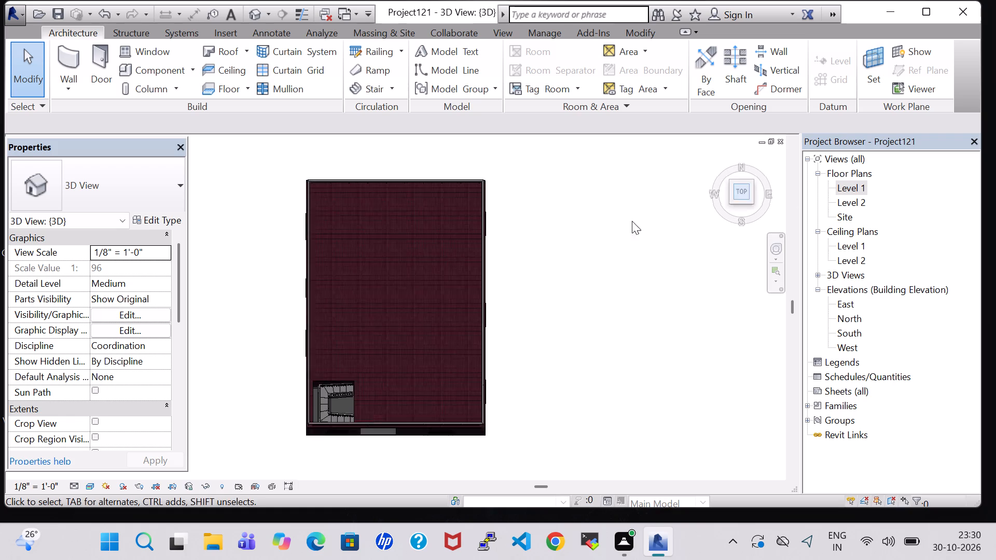
Hide the Roofs category in the 3D view's visibility/graphic overrides.
{"action": "type", "text": "VG"}
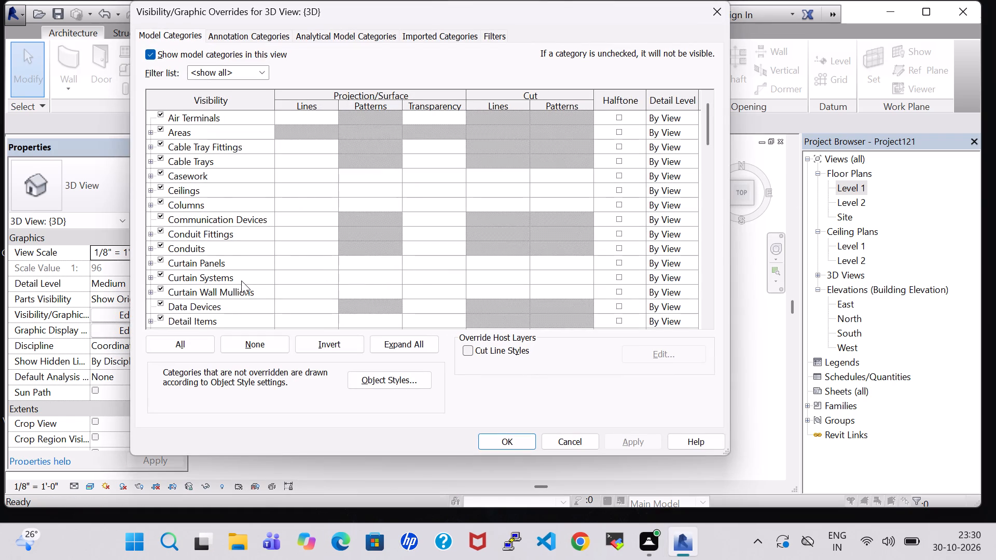
{"action": "scroll", "coordinate": [239, 281], "scroll_direction": "down", "scroll_amount": 19}
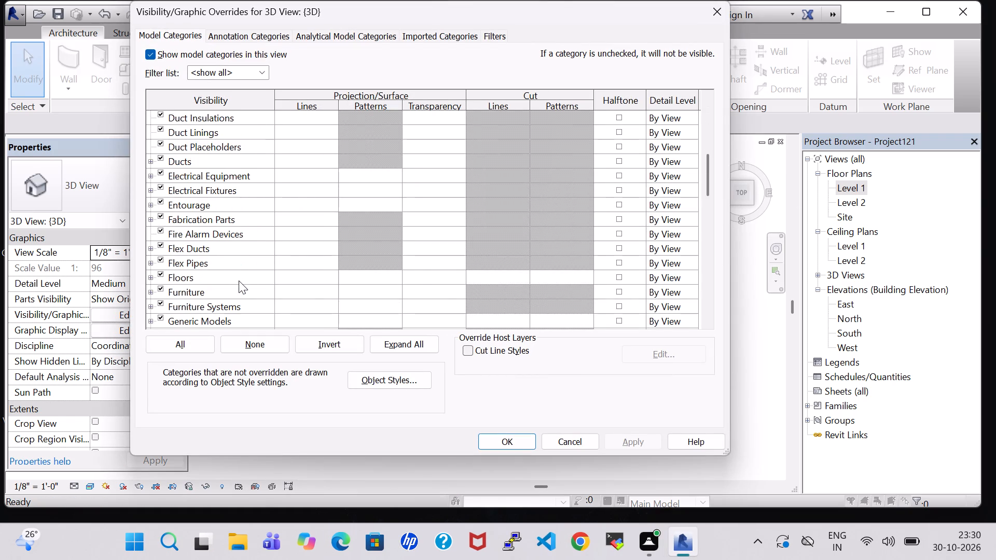
{"action": "key", "text": "r"}
{"action": "scroll", "coordinate": [171, 285], "scroll_direction": "down", "scroll_amount": 6}
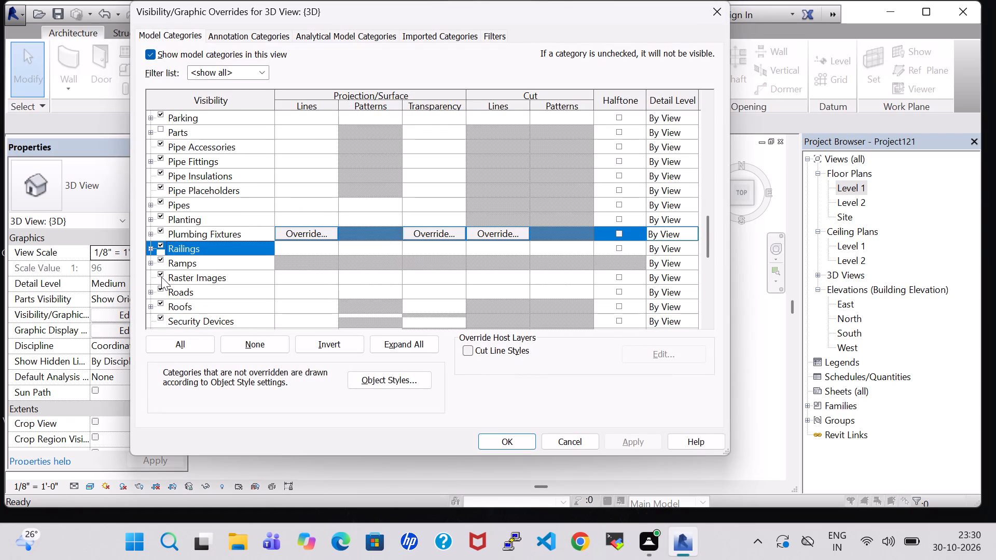
{"action": "left_click", "coordinate": [161, 276]}
{"action": "left_click", "coordinate": [520, 441]}
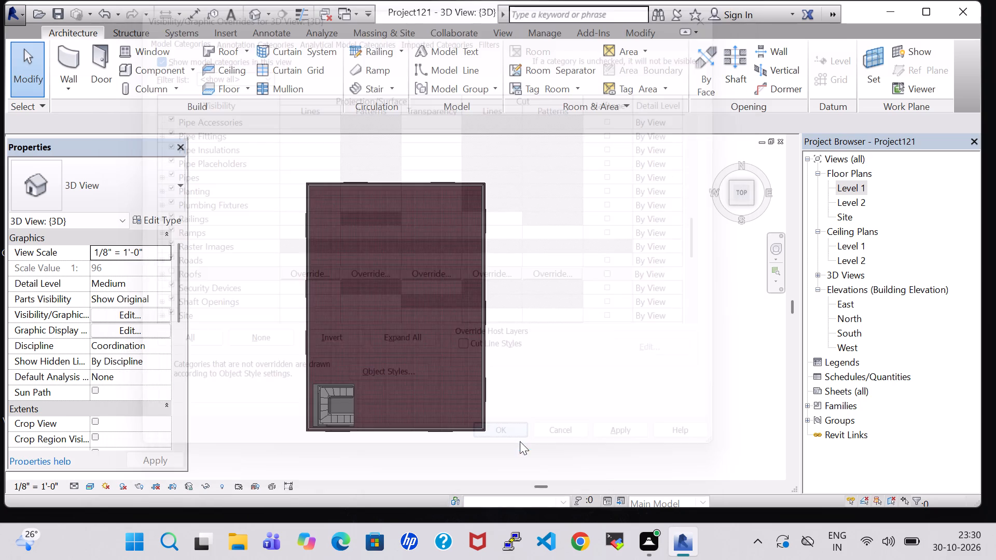
Set the Cabinet Material of the two-drawer file cabinet in the single-bed room beside the stair to Wood - Teak.
{"action": "scroll", "coordinate": [510, 307], "scroll_direction": "up", "scroll_amount": 5}
{"action": "middle_click_drag", "start_coordinate": [510, 308], "coordinate": [607, 299]}
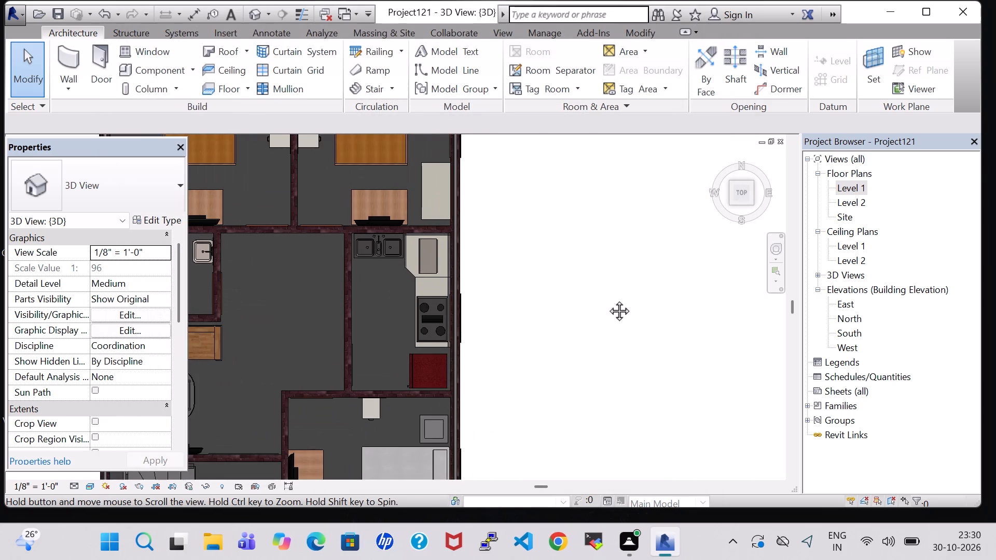
{"action": "middle_click_drag", "start_coordinate": [607, 299], "coordinate": [640, 298]}
{"action": "scroll", "coordinate": [640, 298], "scroll_direction": "up", "scroll_amount": 1}
{"action": "scroll", "coordinate": [592, 365], "scroll_direction": "down", "scroll_amount": 3}
{"action": "middle_click_drag", "start_coordinate": [595, 369], "coordinate": [610, 268]}
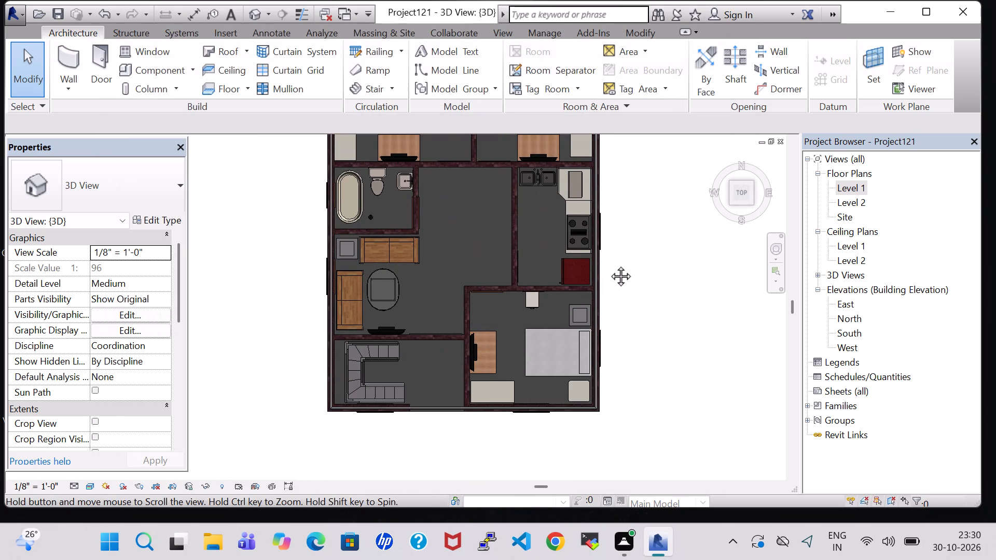
{"action": "left_click", "coordinate": [536, 298]}
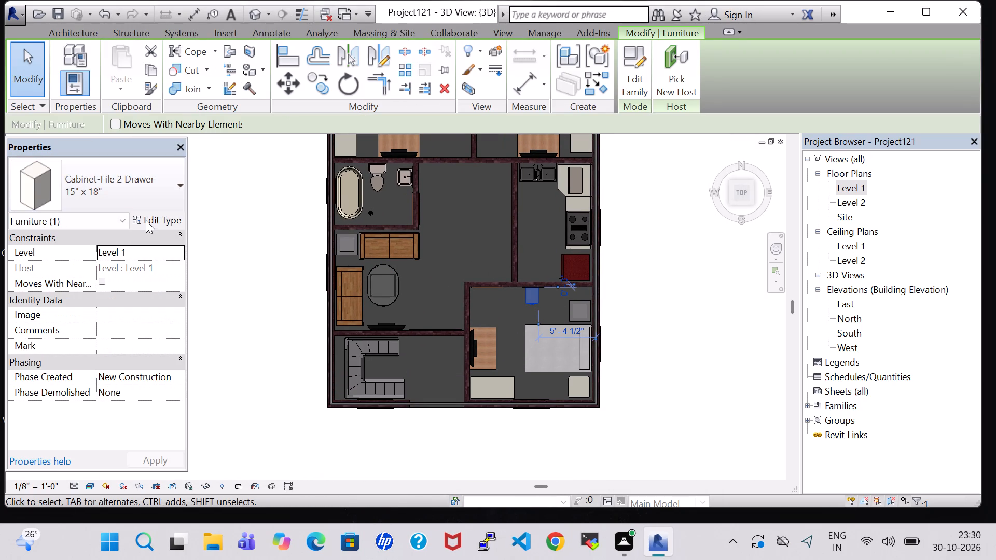
{"action": "left_click", "coordinate": [146, 220]}
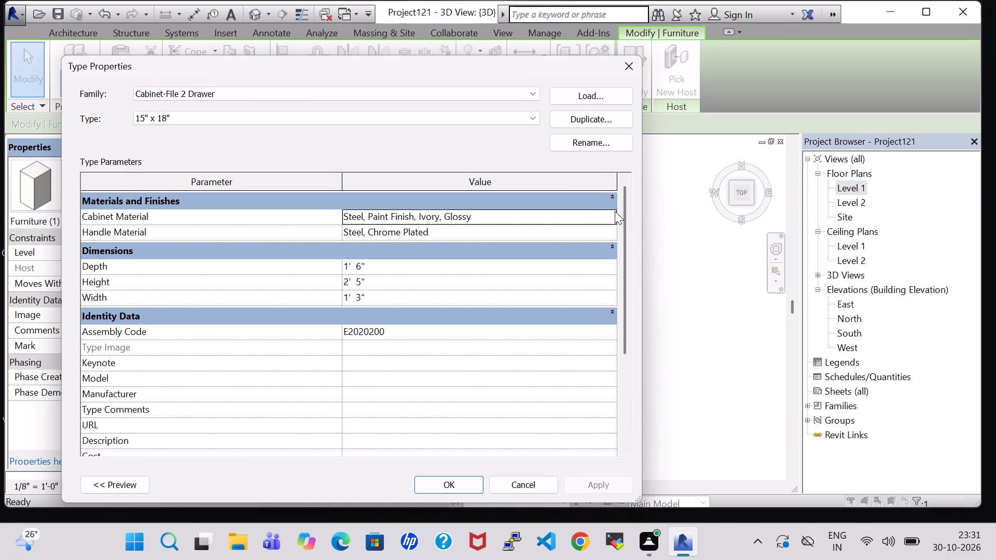
{"action": "left_click", "coordinate": [611, 212]}
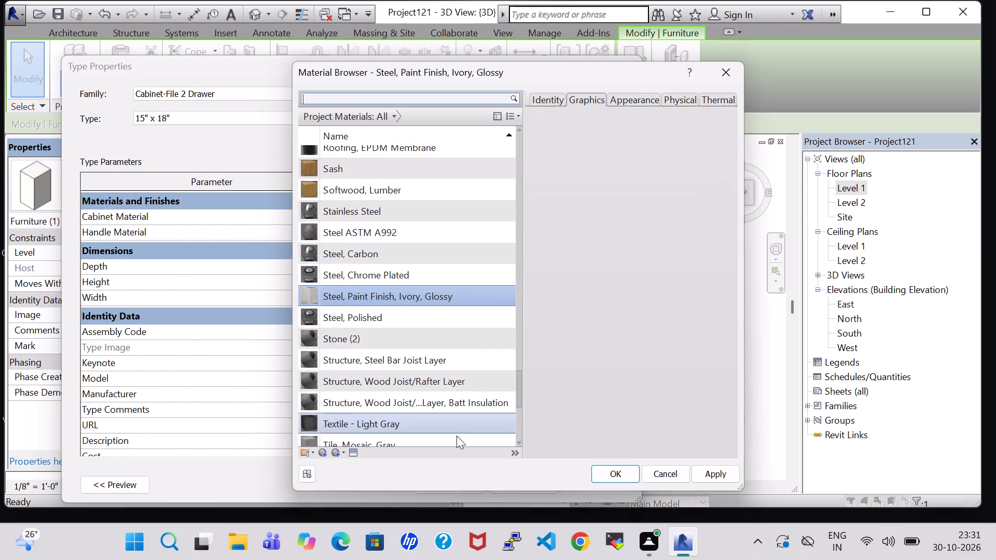
{"action": "scroll", "coordinate": [443, 404], "scroll_direction": "down", "scroll_amount": 9}
{"action": "left_click", "coordinate": [432, 431]}
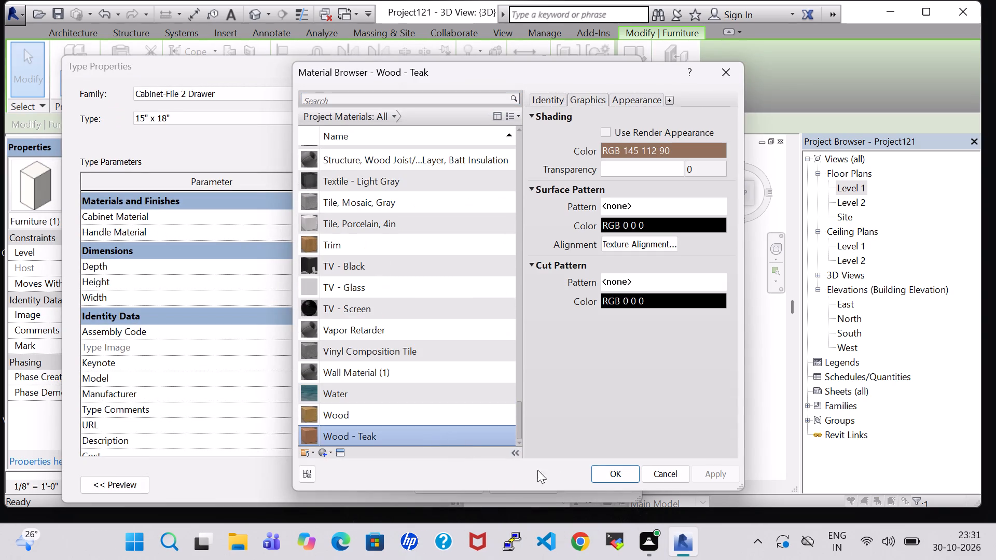
{"action": "left_click", "coordinate": [622, 477]}
{"action": "left_click", "coordinate": [450, 481]}
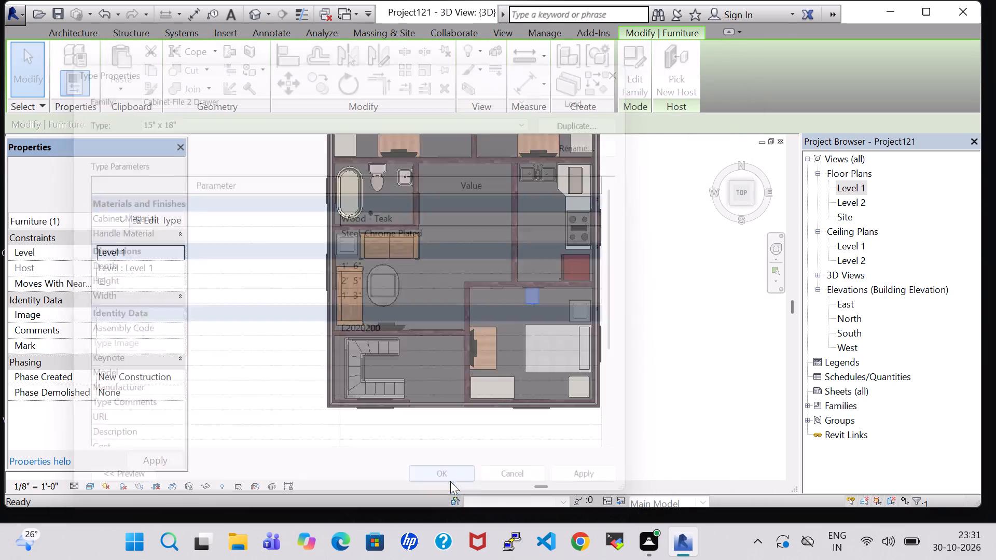
{"action": "left_click", "coordinate": [655, 324]}
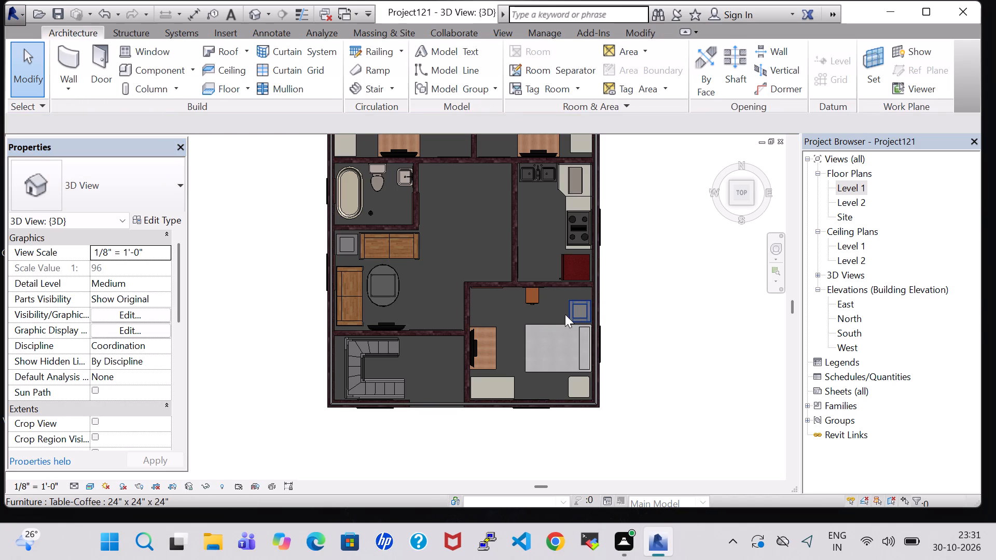
Set the Top Material of the 24" x 24" x 24" coffee table type beside the bed to Wood.
{"action": "left_click", "coordinate": [581, 313]}
{"action": "left_click", "coordinate": [142, 224]}
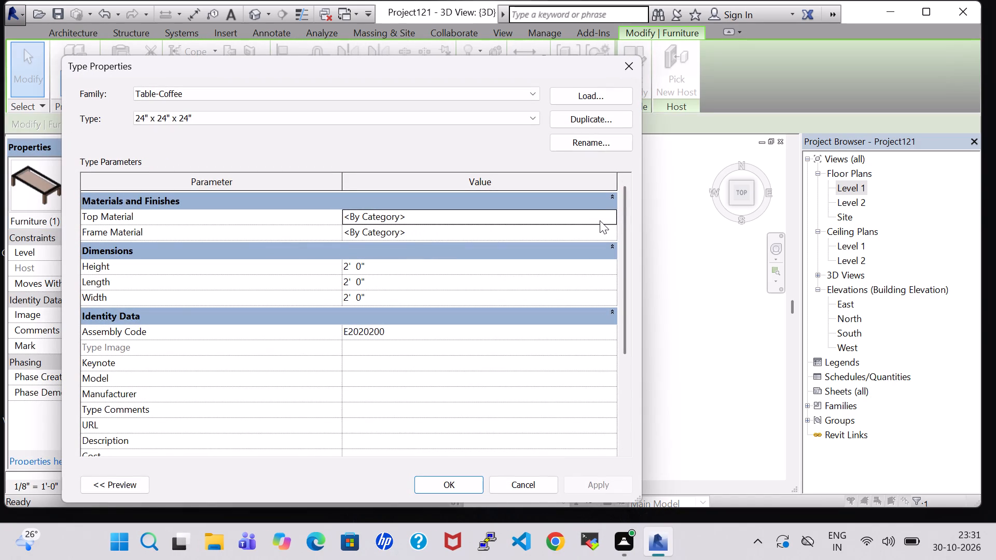
{"action": "left_click", "coordinate": [612, 212]}
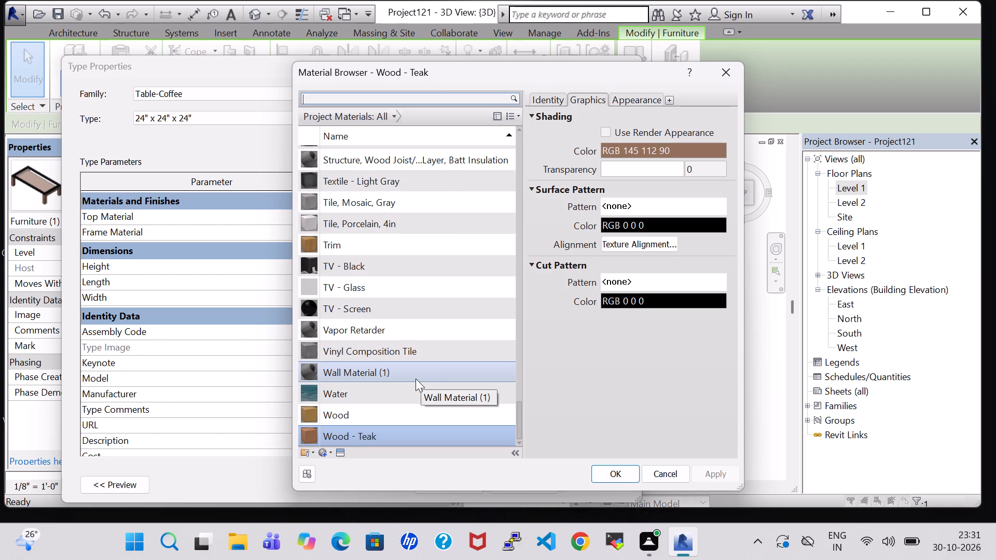
{"action": "left_click", "coordinate": [396, 413]}
{"action": "left_click", "coordinate": [610, 472]}
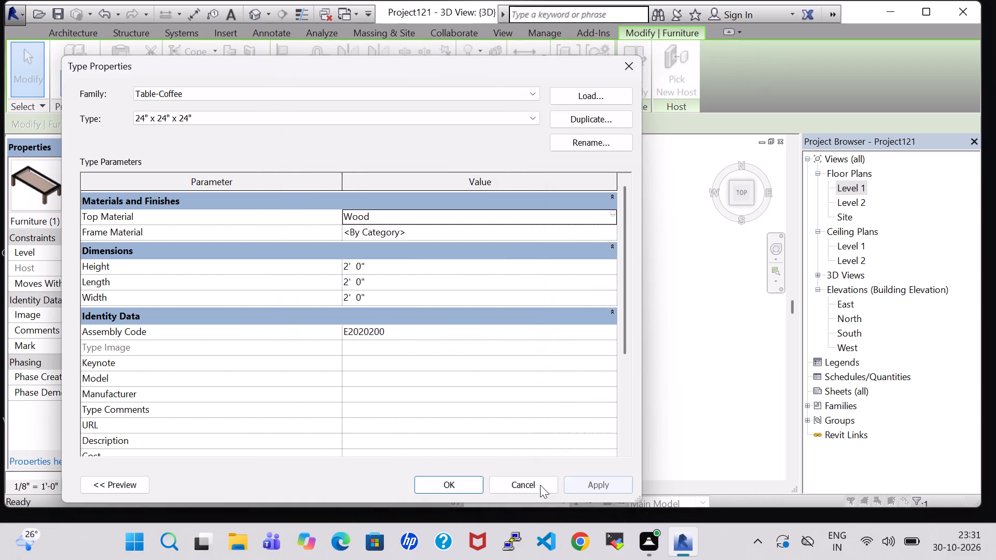
{"action": "left_click", "coordinate": [447, 486]}
{"action": "left_click", "coordinate": [711, 399]}
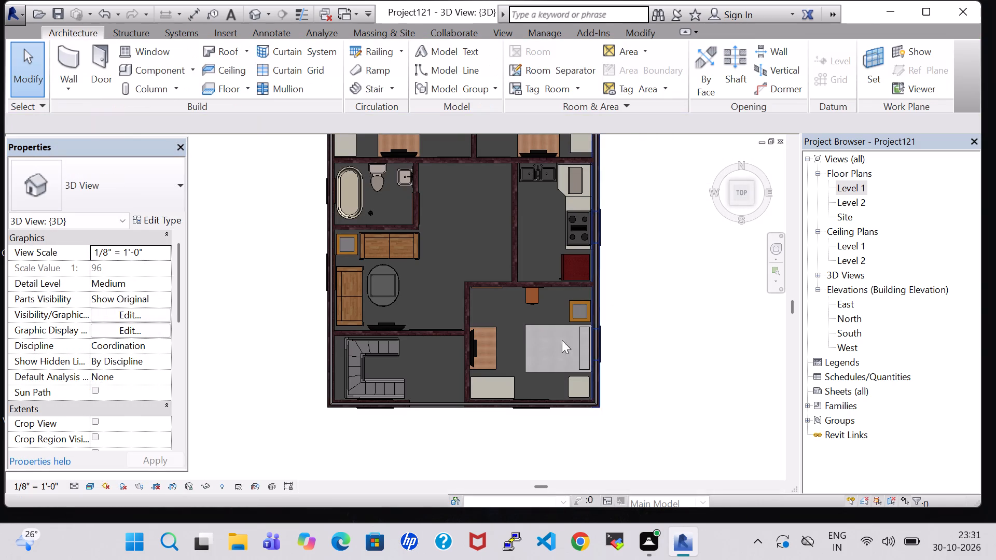
Set the Top Material of the oval dining table in the living room to Glass.
{"action": "scroll", "coordinate": [540, 340], "scroll_direction": "up", "scroll_amount": 5}
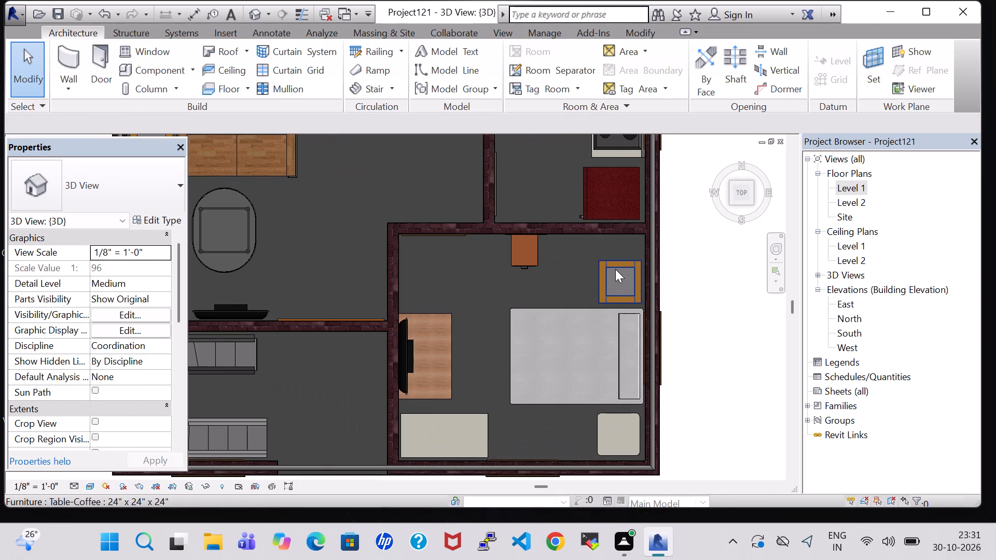
{"action": "left_click", "coordinate": [577, 270]}
{"action": "scroll", "coordinate": [577, 270], "scroll_direction": "down", "scroll_amount": 1}
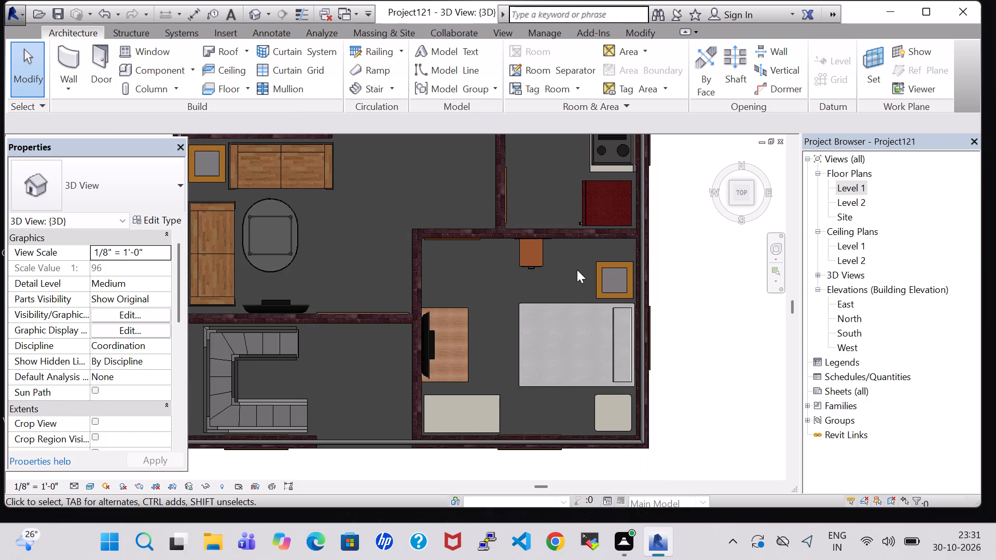
{"action": "scroll", "coordinate": [577, 270], "scroll_direction": "down", "scroll_amount": 2}
{"action": "middle_click_drag", "start_coordinate": [577, 270], "coordinate": [585, 313]}
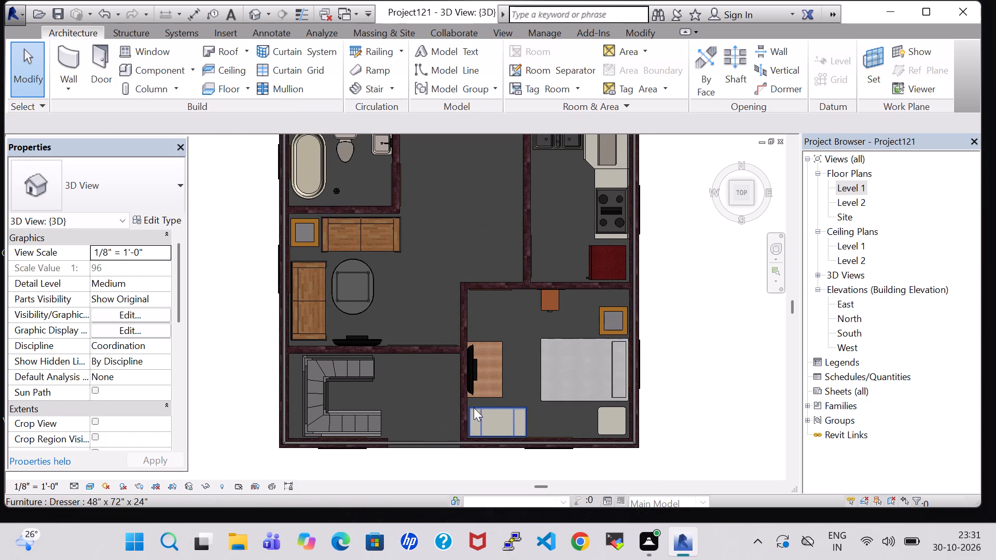
{"action": "middle_click_drag", "start_coordinate": [397, 271], "coordinate": [452, 361]}
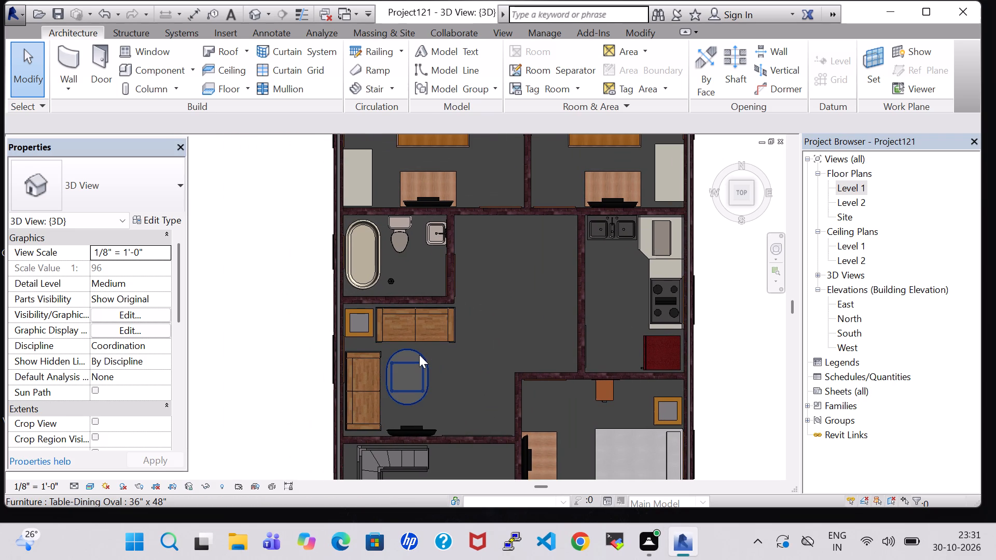
{"action": "left_click", "coordinate": [419, 355]}
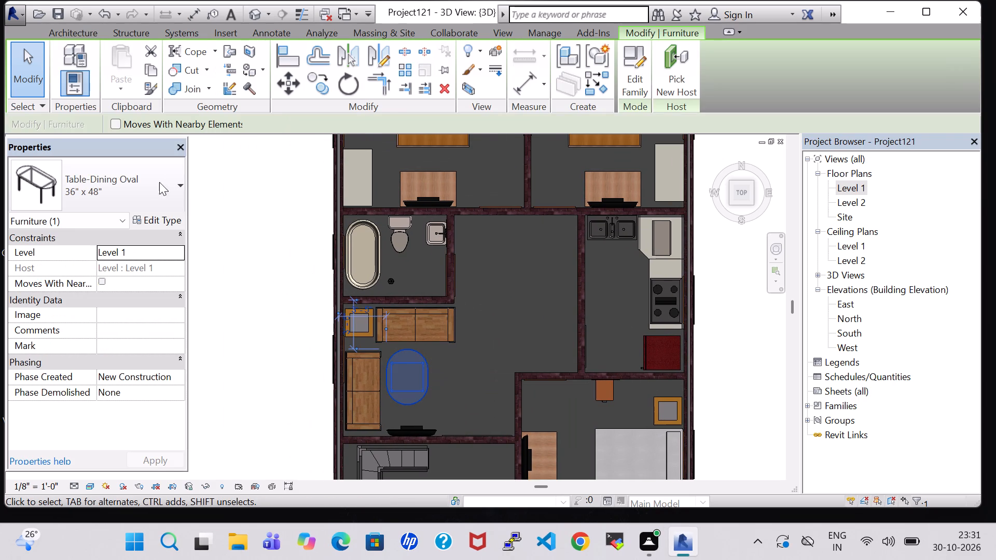
{"action": "left_click", "coordinate": [156, 217]}
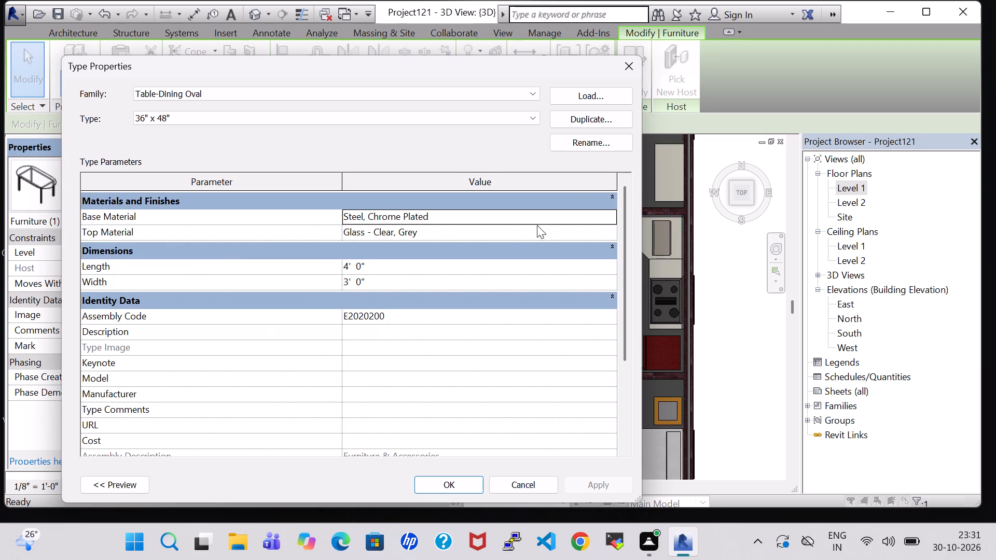
{"action": "left_click", "coordinate": [612, 229]}
{"action": "left_click", "coordinate": [350, 275]}
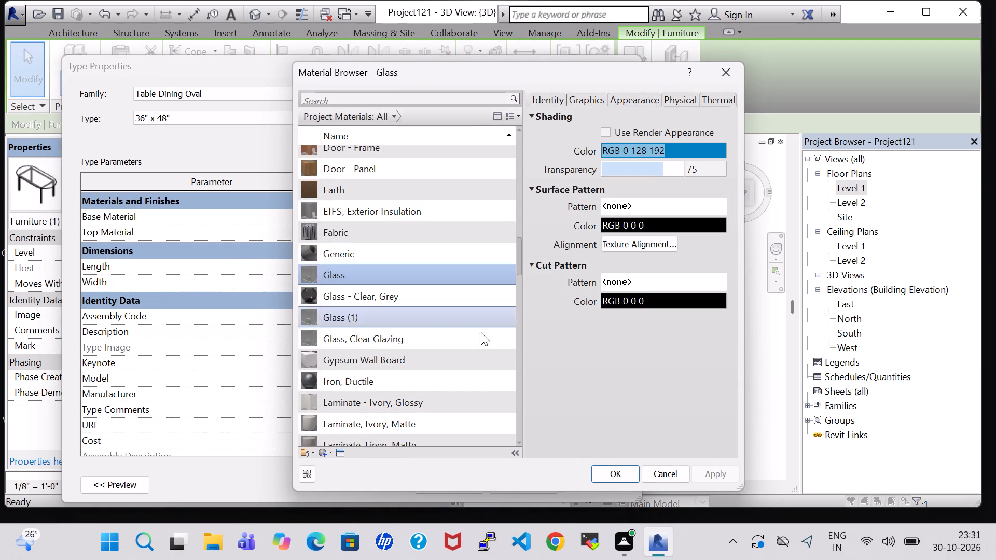
{"action": "left_click", "coordinate": [616, 471]}
{"action": "left_click", "coordinate": [449, 483]}
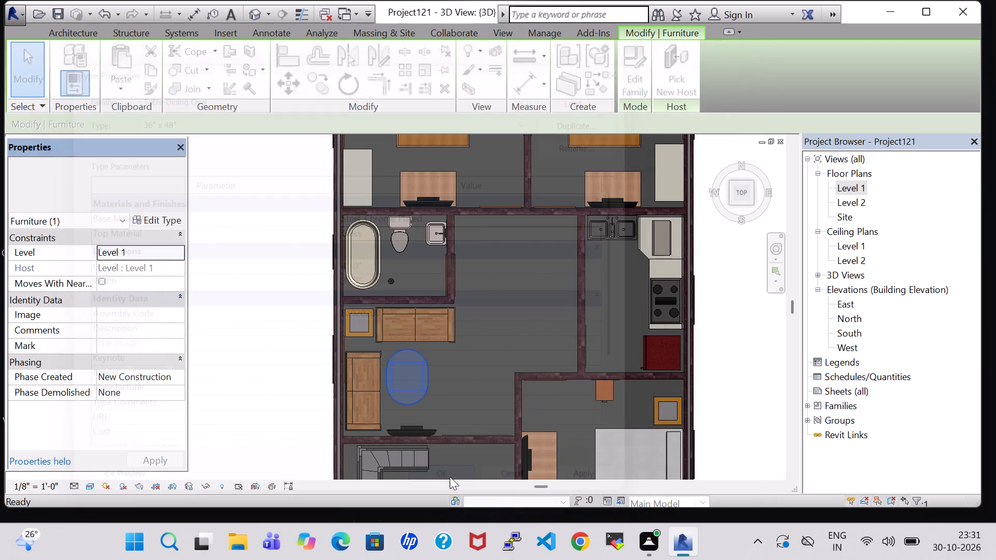
{"action": "left_click", "coordinate": [464, 359]}
Examine the furniture and fixtures in the bedrooms, bathroom, kitchen and living room from above and at a tilt.
{"action": "scroll", "coordinate": [530, 312], "scroll_direction": "up", "scroll_amount": 1}
{"action": "middle_click_drag", "start_coordinate": [530, 312], "coordinate": [517, 336]}
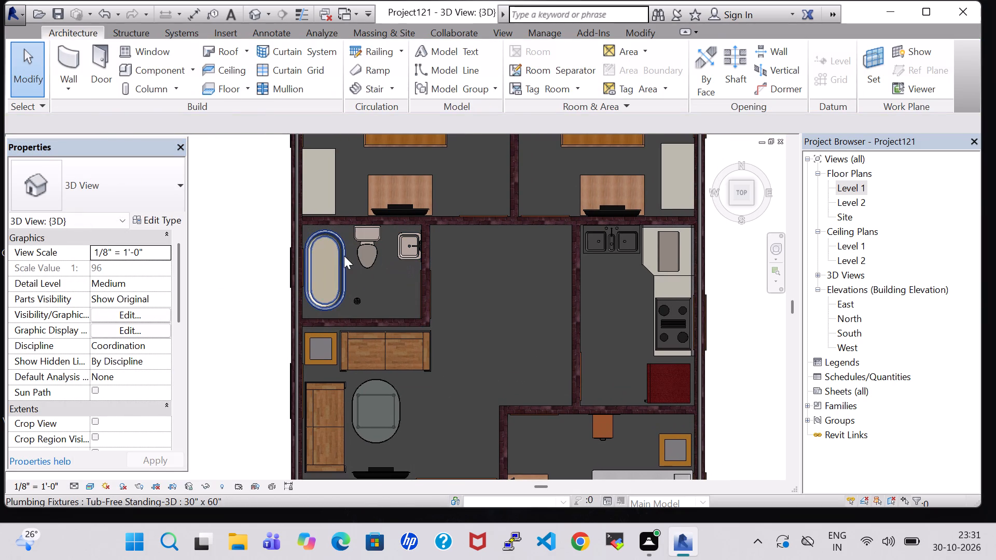
{"action": "middle_click_drag", "start_coordinate": [459, 332], "coordinate": [409, 345]}
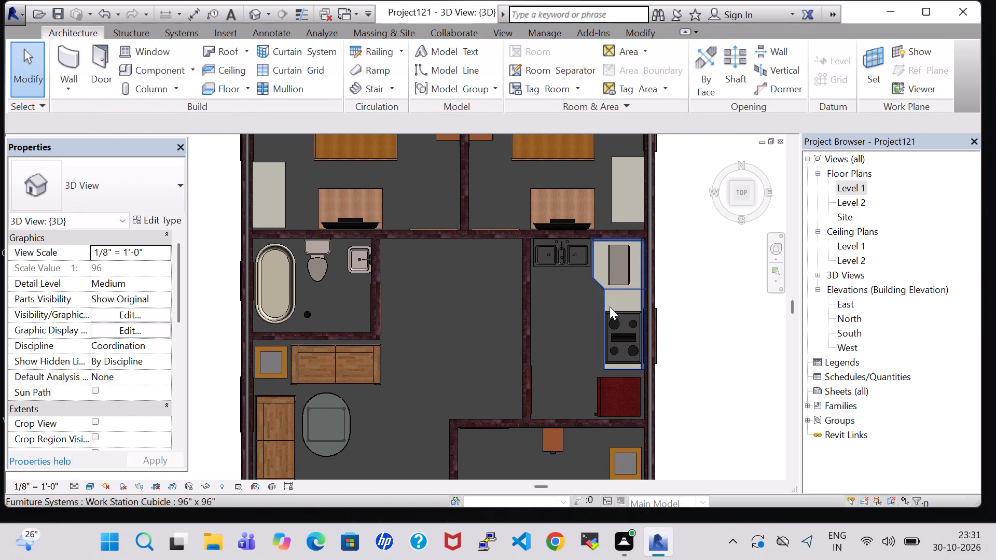
{"action": "middle_click_drag", "start_coordinate": [428, 293], "coordinate": [462, 408]}
{"action": "scroll", "coordinate": [419, 304], "scroll_direction": "up", "scroll_amount": 5}
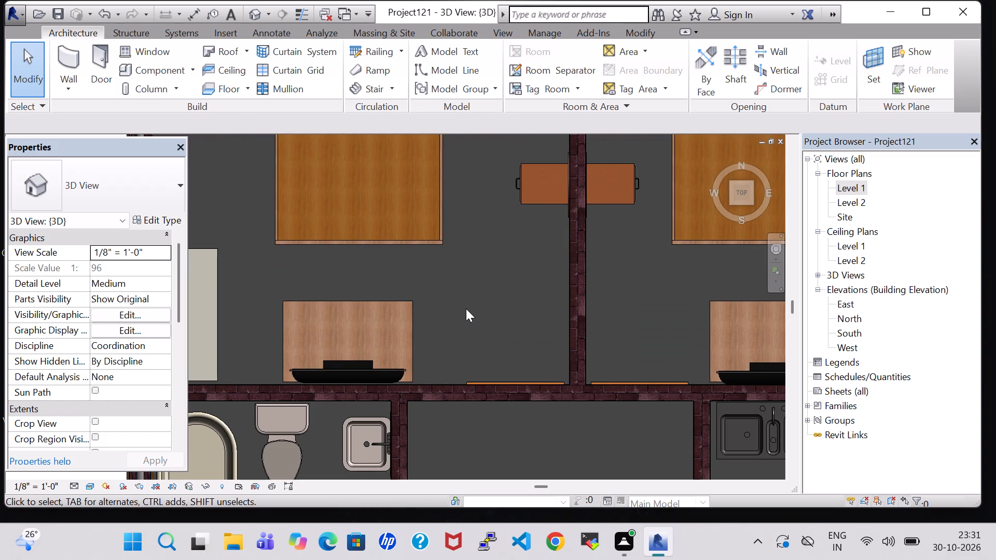
{"action": "middle_click_drag", "start_coordinate": [466, 309], "coordinate": [468, 328], "text": "shift"}
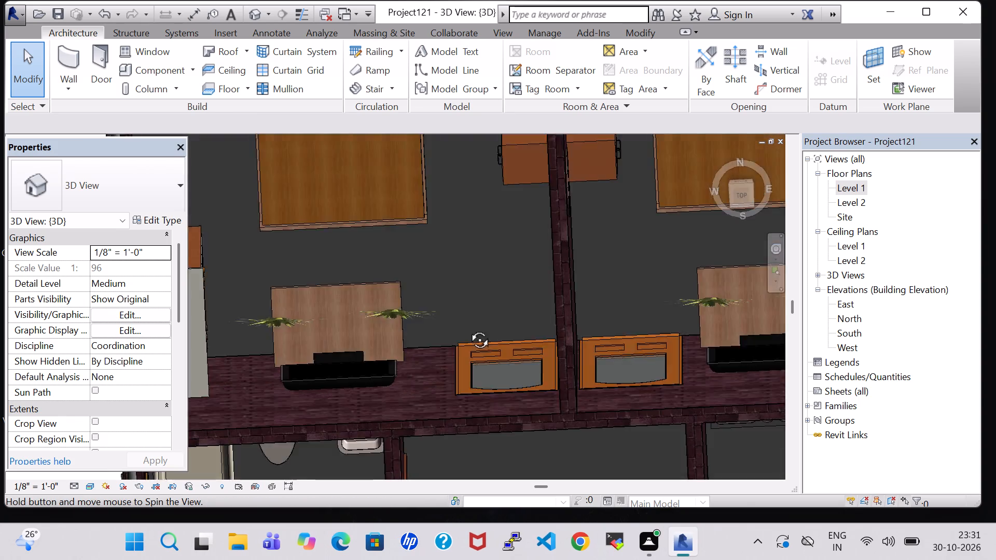
{"action": "middle_click_drag", "start_coordinate": [468, 328], "coordinate": [470, 227], "text": "shift"}
{"action": "scroll", "coordinate": [470, 227], "scroll_direction": "down", "scroll_amount": 6}
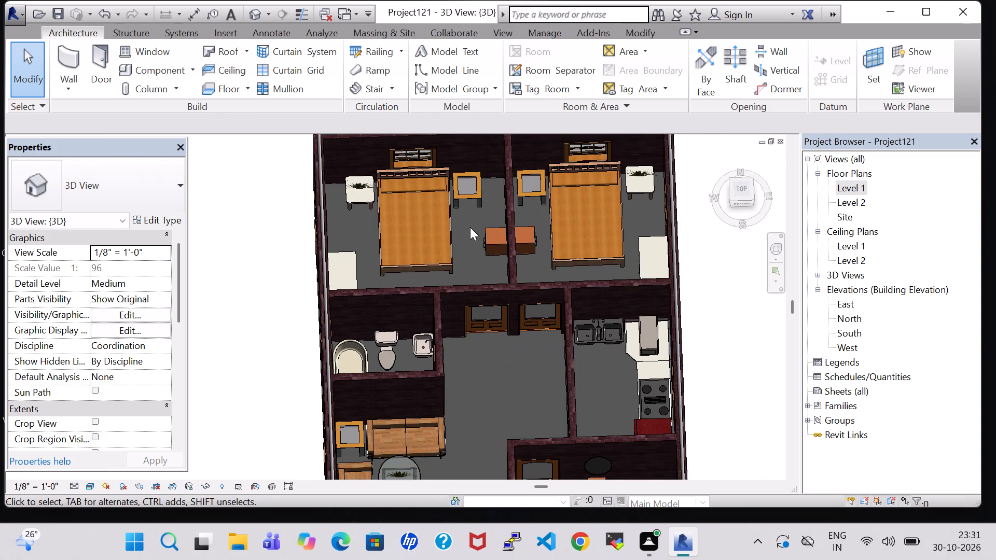
{"action": "middle_click_drag", "start_coordinate": [470, 227], "coordinate": [465, 224], "text": "shift"}
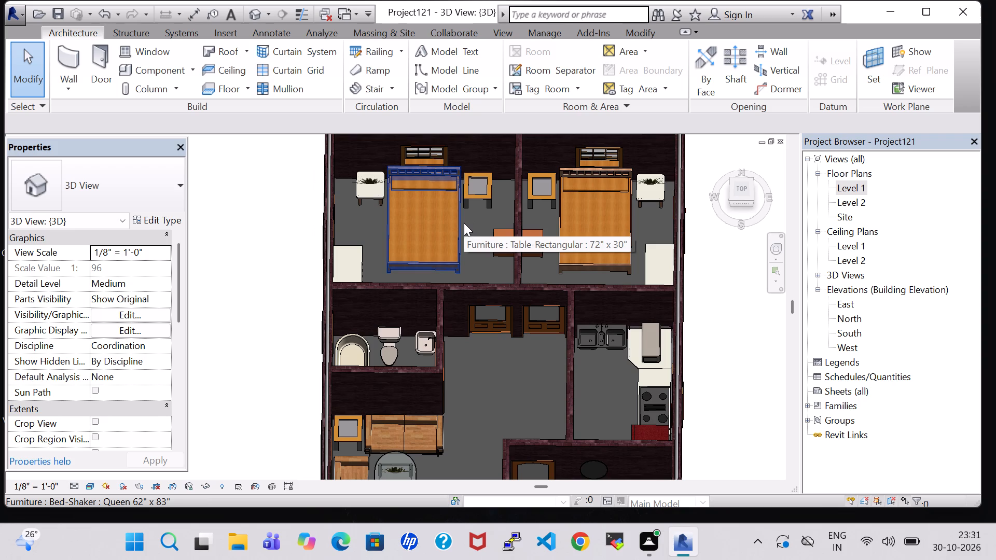
{"action": "scroll", "coordinate": [464, 223], "scroll_direction": "down", "scroll_amount": 3}
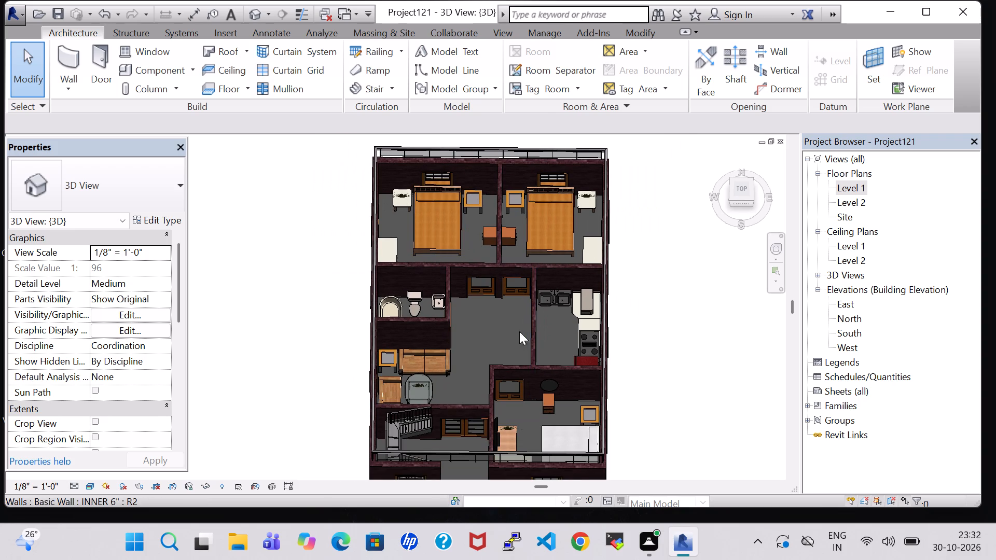
{"action": "middle_click_drag", "start_coordinate": [503, 331], "coordinate": [496, 268]}
{"action": "scroll", "coordinate": [496, 268], "scroll_direction": "up", "scroll_amount": 3}
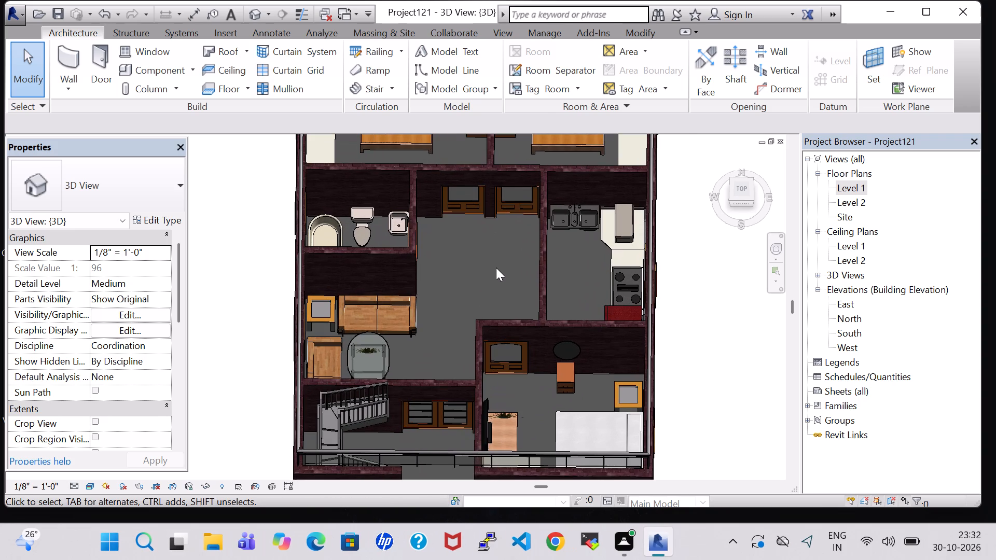
Set the Mattress Material of the Double 54" x 75" bed in the room beside the stair to Sash.
{"action": "left_click", "coordinate": [574, 412]}
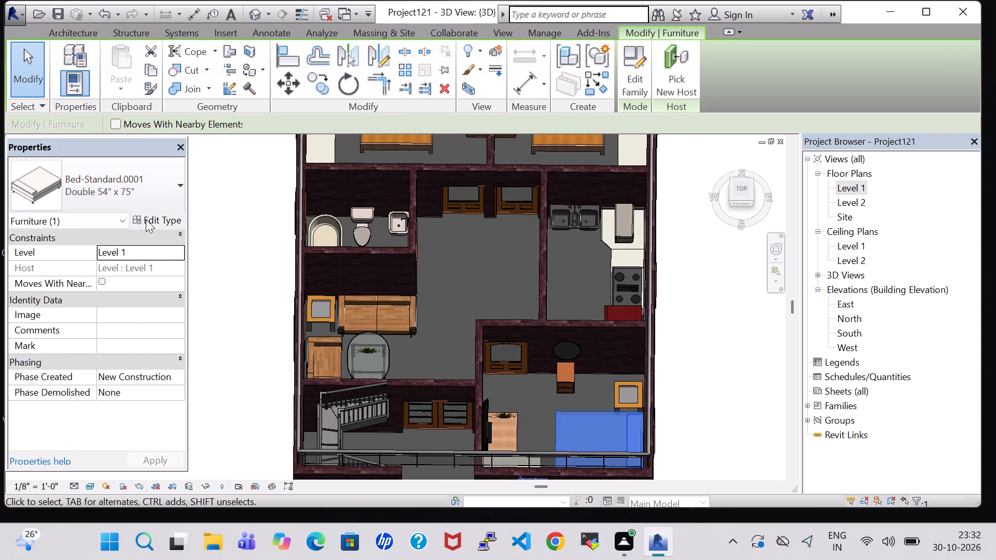
{"action": "left_click", "coordinate": [146, 225]}
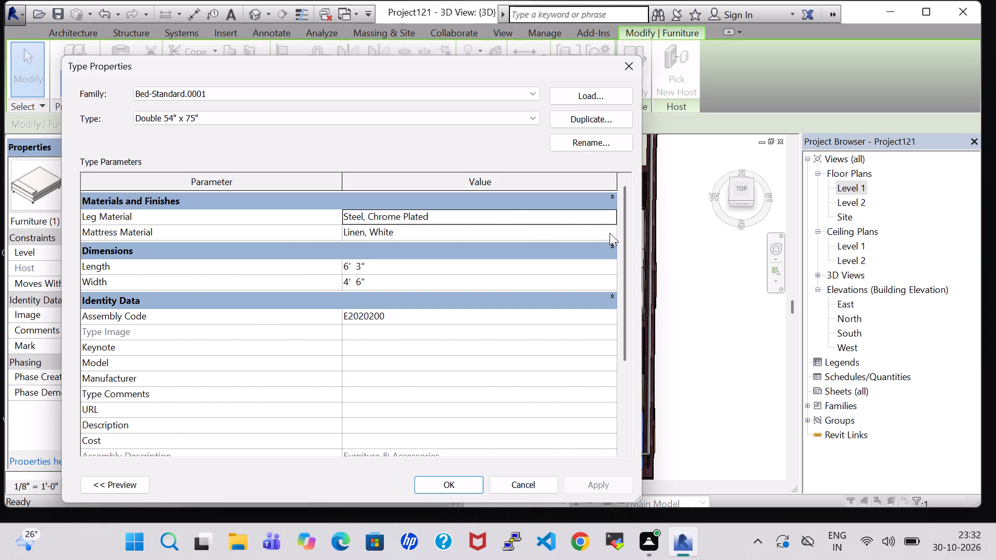
{"action": "left_click", "coordinate": [612, 227]}
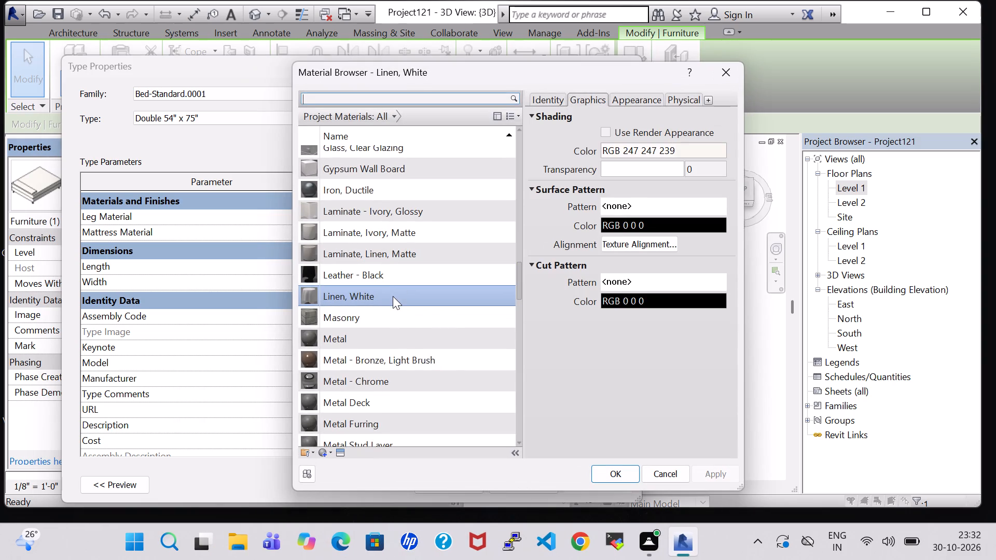
{"action": "key", "text": "s"}
{"action": "scroll", "coordinate": [384, 305], "scroll_direction": "down", "scroll_amount": 2}
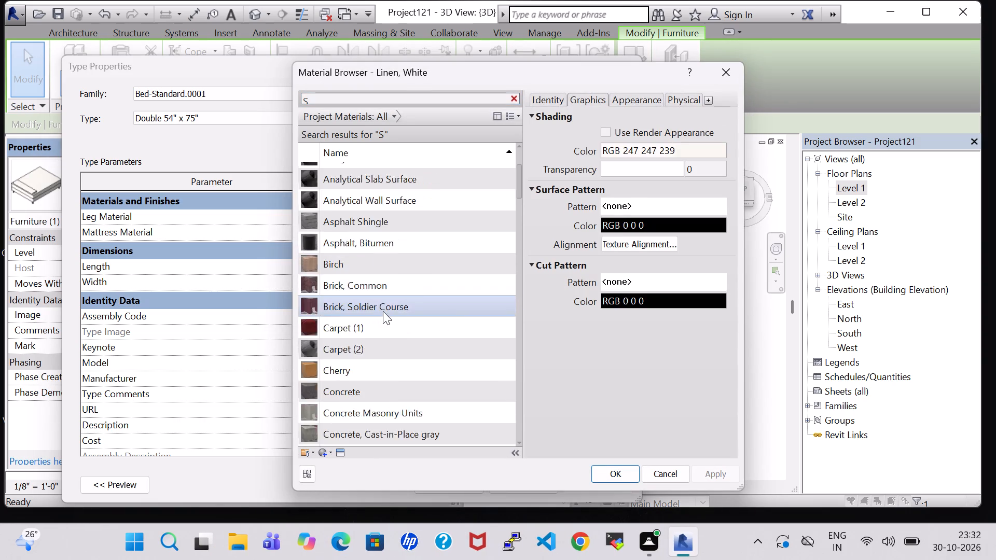
{"action": "scroll", "coordinate": [383, 311], "scroll_direction": "down", "scroll_amount": 20}
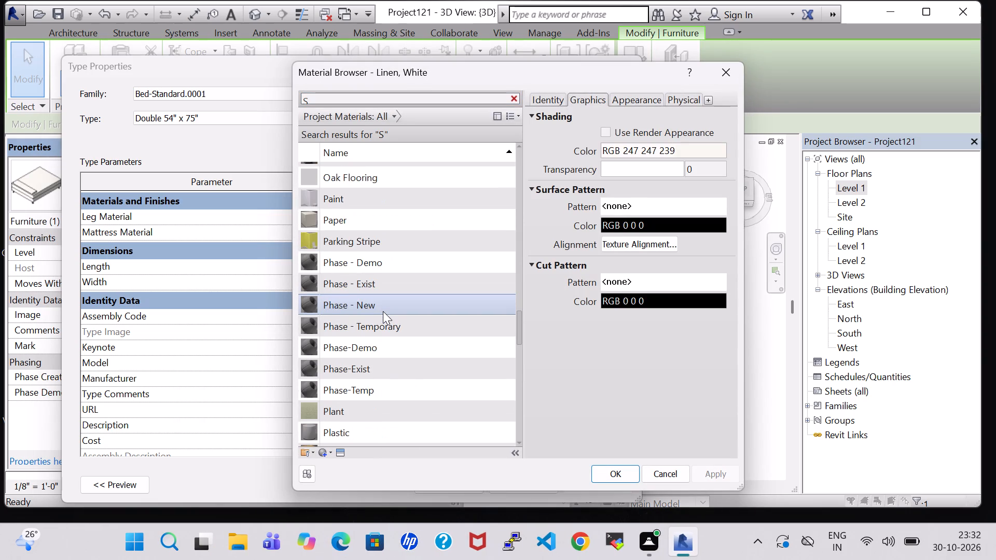
{"action": "scroll", "coordinate": [383, 311], "scroll_direction": "down", "scroll_amount": 8}
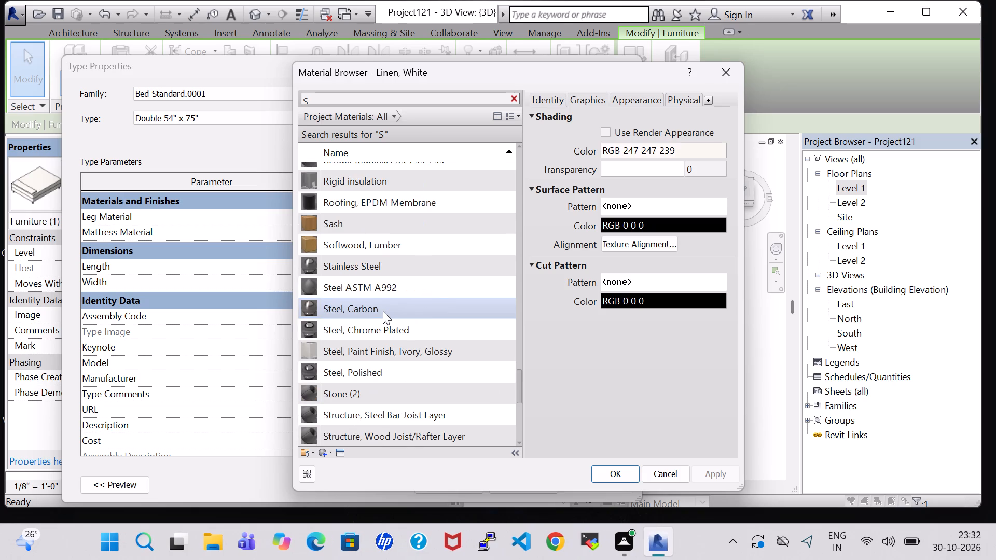
{"action": "left_click", "coordinate": [360, 225]}
{"action": "left_click", "coordinate": [617, 474]}
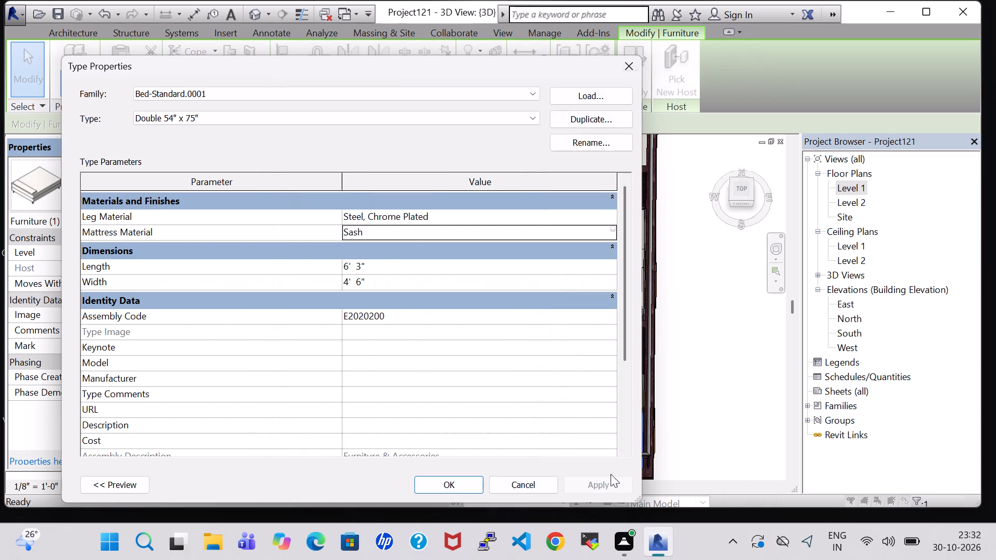
{"action": "left_click", "coordinate": [463, 486]}
{"action": "left_click", "coordinate": [527, 396]}
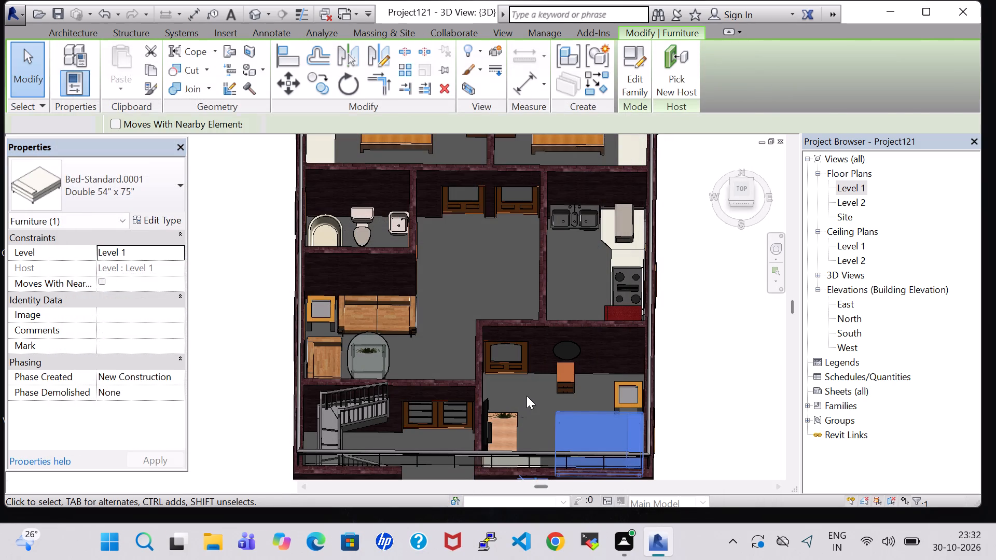
In the Level 1 floor plan, load the Table-Dining Round w Chairs family from the US Imperial Furniture Tables library.
{"action": "scroll", "coordinate": [527, 396], "scroll_direction": "down", "scroll_amount": 3}
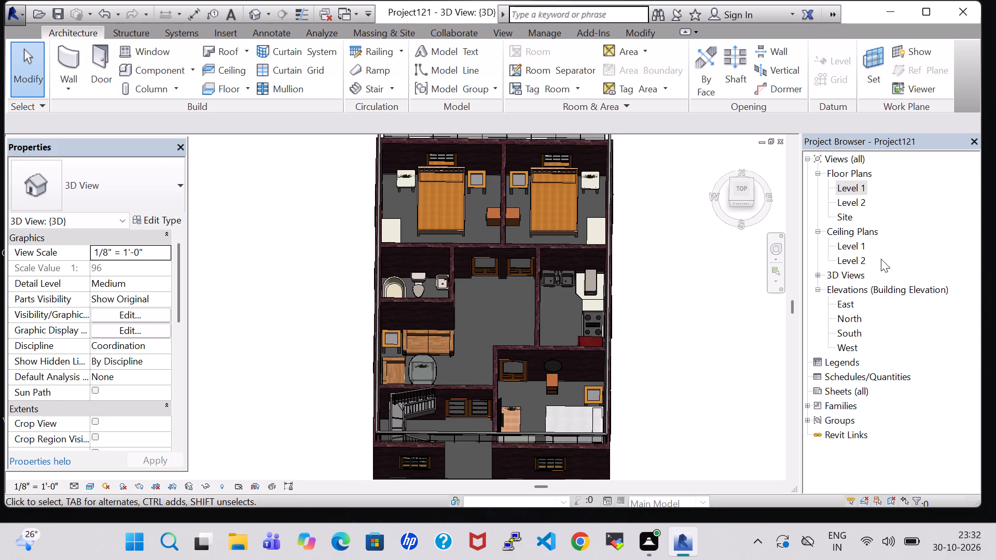
{"action": "double_click", "coordinate": [857, 187]}
{"action": "scroll", "coordinate": [584, 254], "scroll_direction": "down", "scroll_amount": 2}
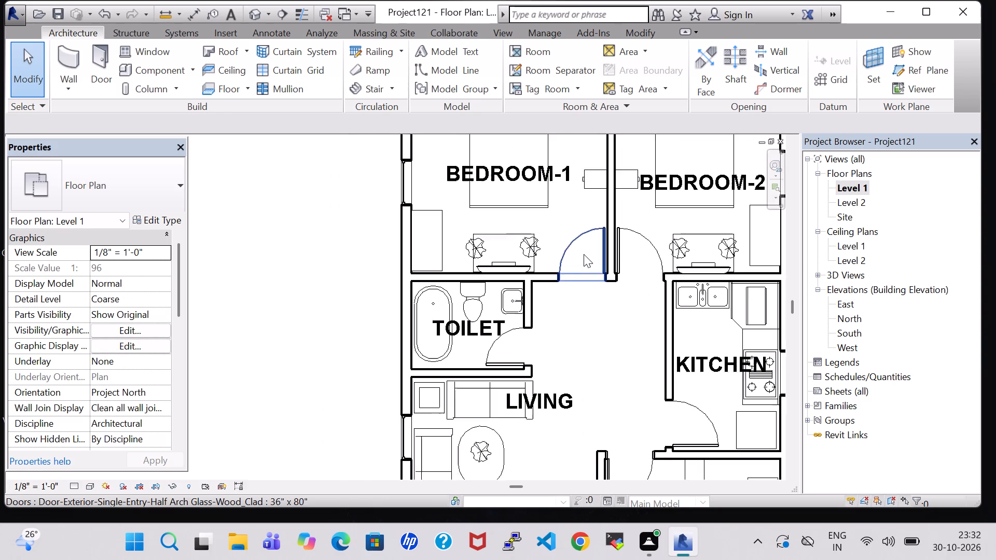
{"action": "scroll", "coordinate": [584, 254], "scroll_direction": "down", "scroll_amount": 2}
{"action": "left_click", "coordinate": [146, 65]}
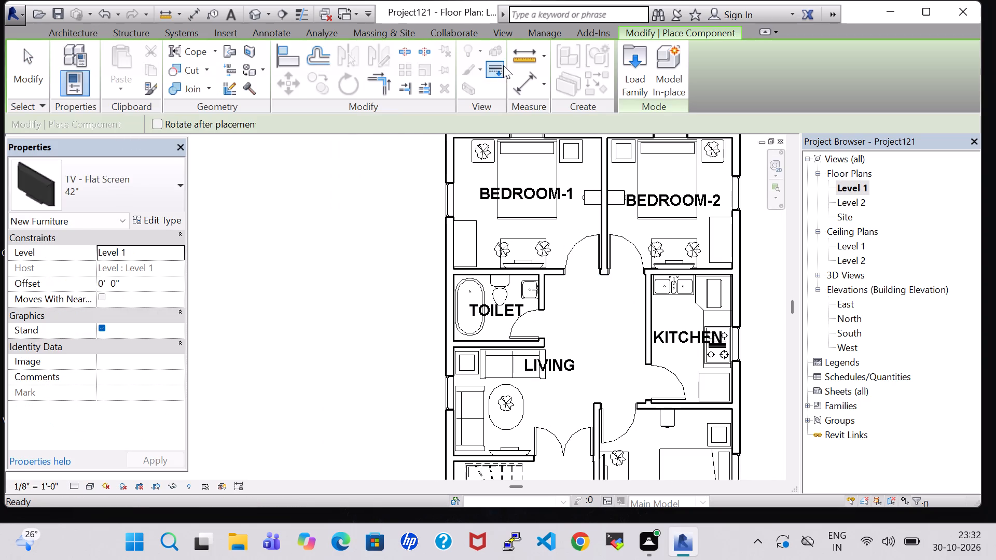
{"action": "left_click", "coordinate": [625, 65]}
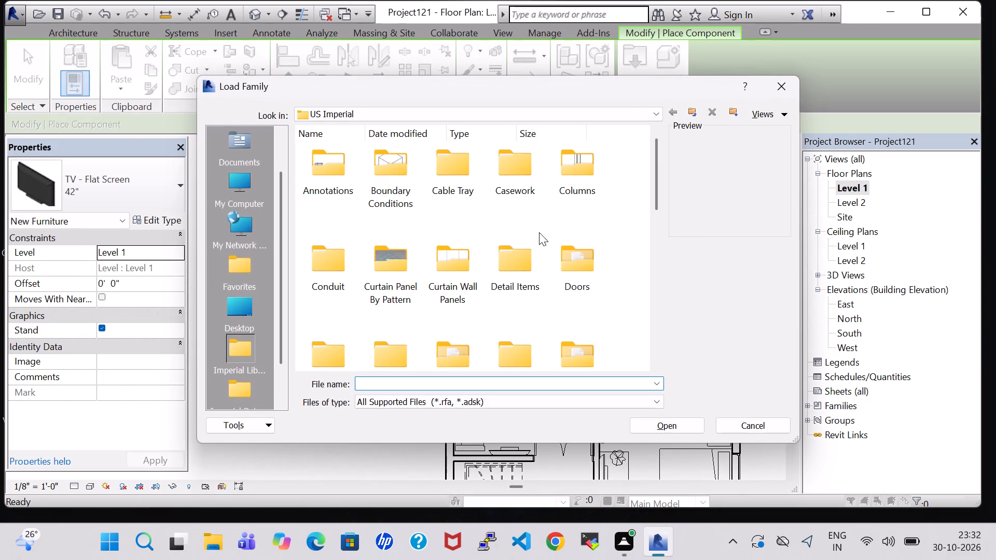
{"action": "scroll", "coordinate": [538, 279], "scroll_direction": "down", "scroll_amount": 2}
{"action": "scroll", "coordinate": [565, 221], "scroll_direction": "up", "scroll_amount": 1}
{"action": "double_click", "coordinate": [565, 221]}
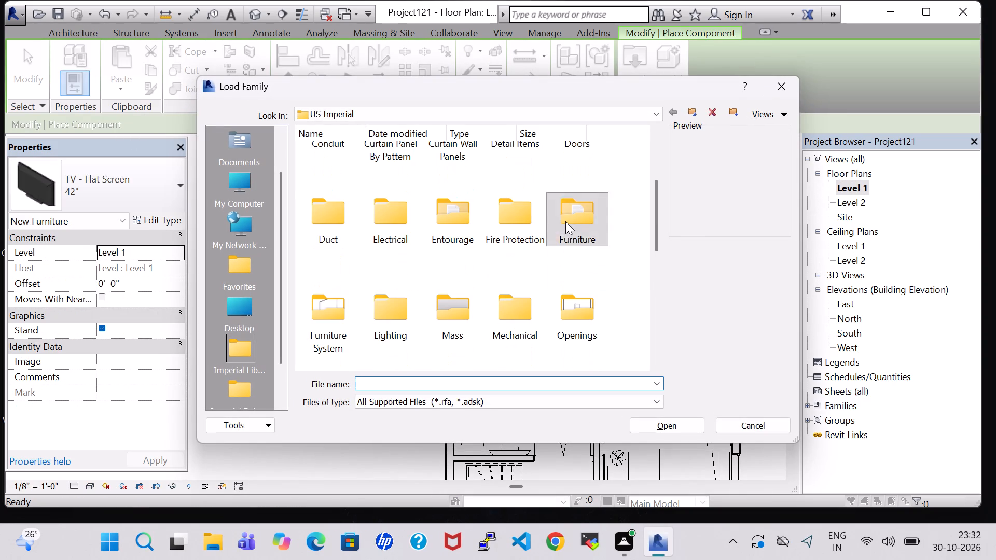
{"action": "left_click", "coordinate": [518, 178]}
{"action": "left_click", "coordinate": [518, 178]}
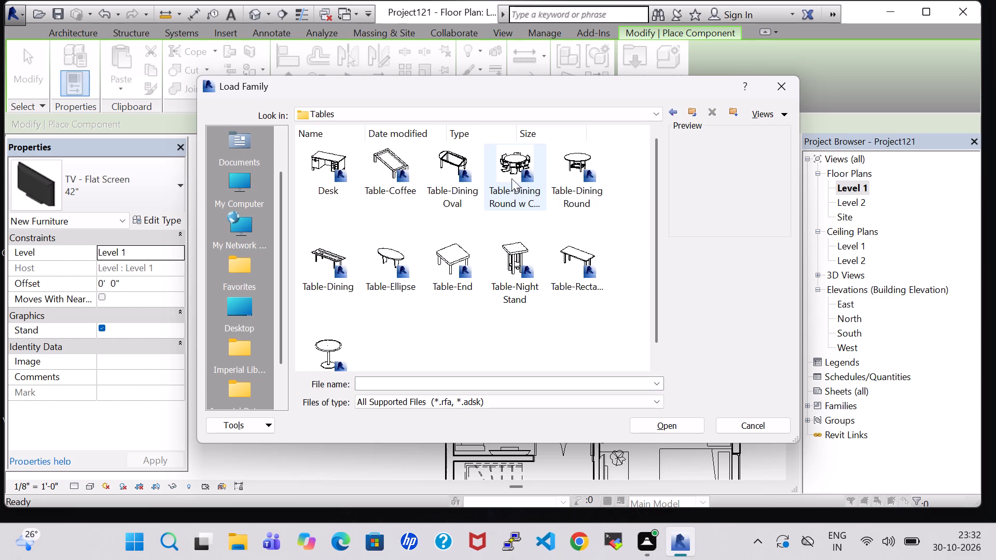
{"action": "left_click", "coordinate": [503, 173]}
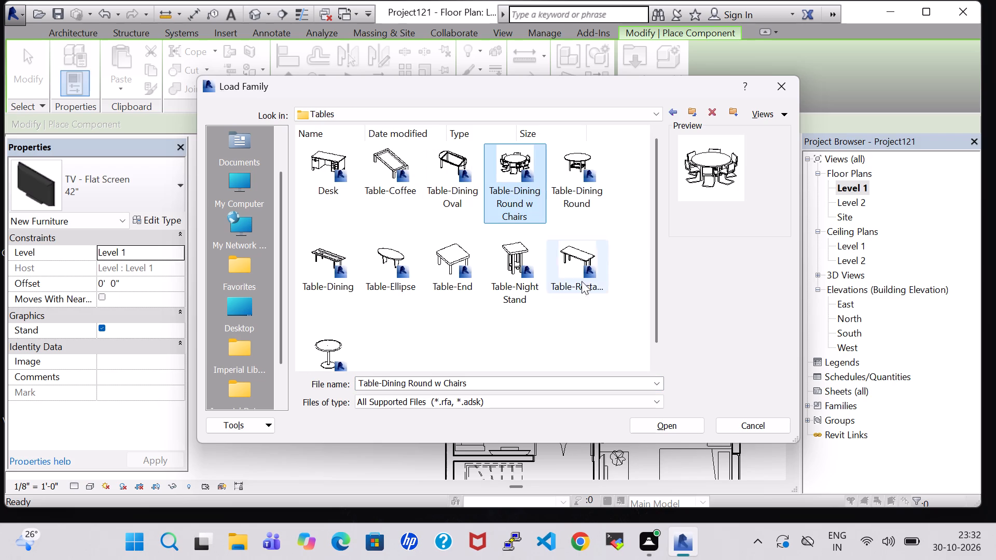
{"action": "left_click", "coordinate": [668, 424]}
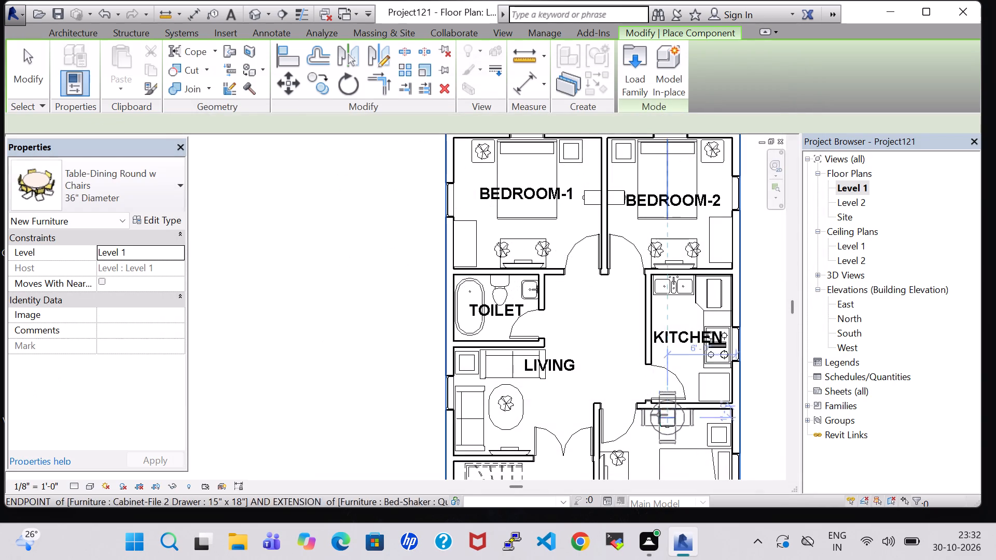
Place one 36" Diameter round dining table with chairs in the open area beside the kitchen, 3'-0" from the kitchen wall and 5'-4" from the bedroom wall.
{"action": "scroll", "coordinate": [607, 332], "scroll_direction": "up", "scroll_amount": 5}
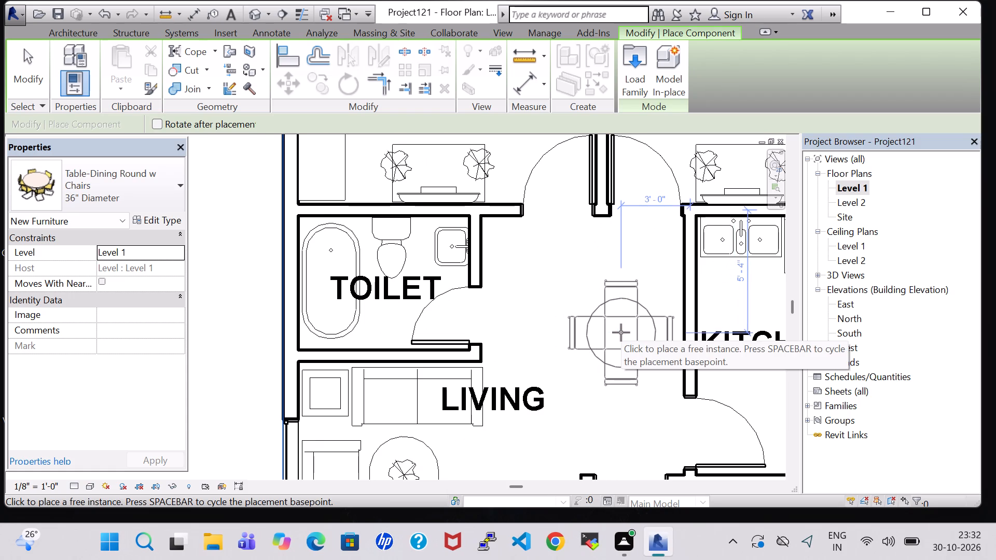
{"action": "left_click", "coordinate": [621, 332]}
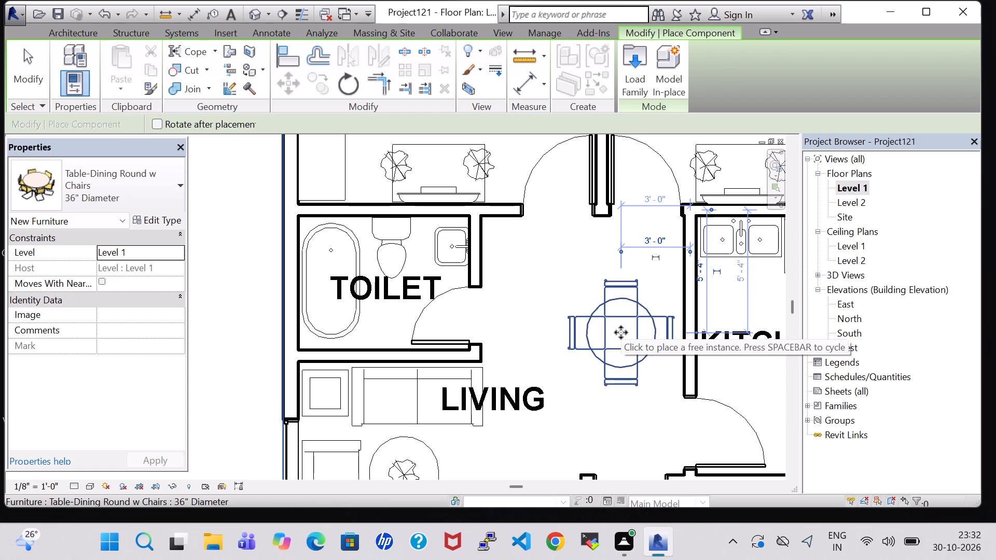
{"action": "key", "text": "Escape"}
{"action": "key", "text": "Escape"}
In the 3D view, check the type properties of the round dining table with chairs.
{"action": "left_click", "coordinate": [257, 10]}
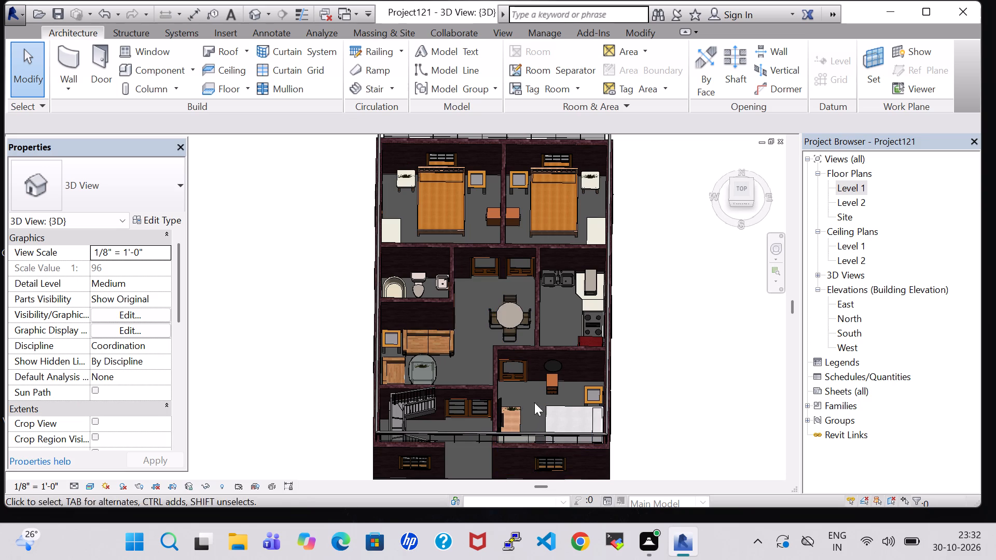
{"action": "left_click", "coordinate": [520, 317]}
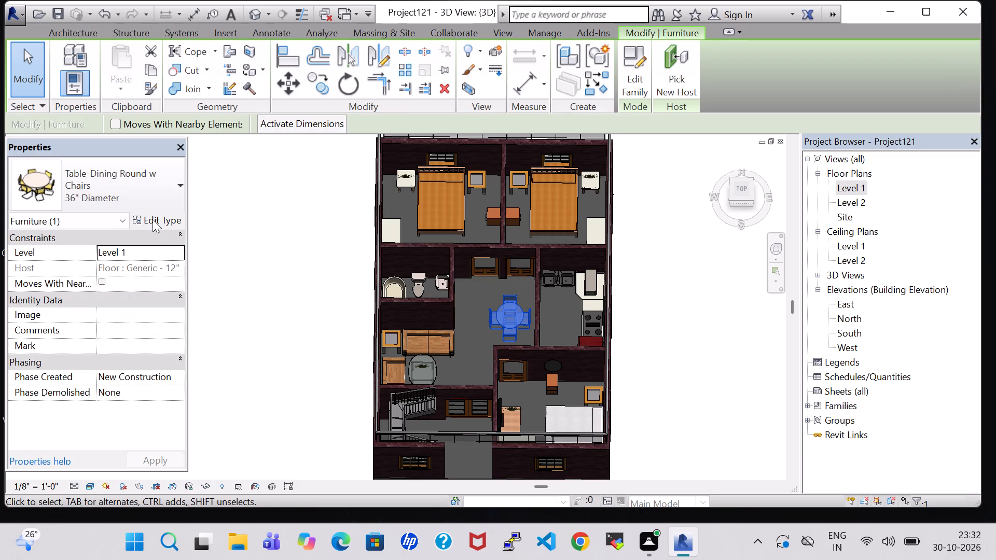
{"action": "left_click", "coordinate": [153, 219]}
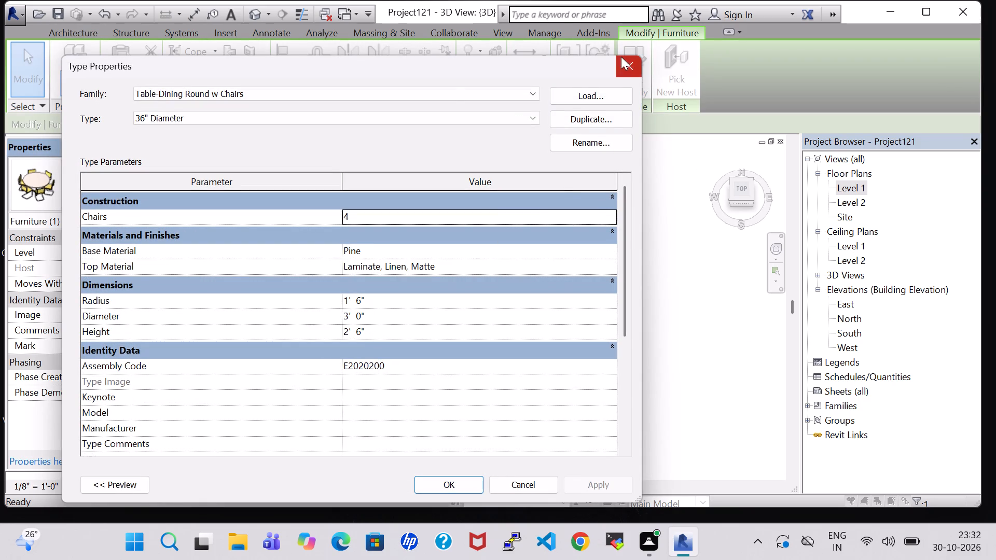
{"action": "left_click", "coordinate": [627, 69]}
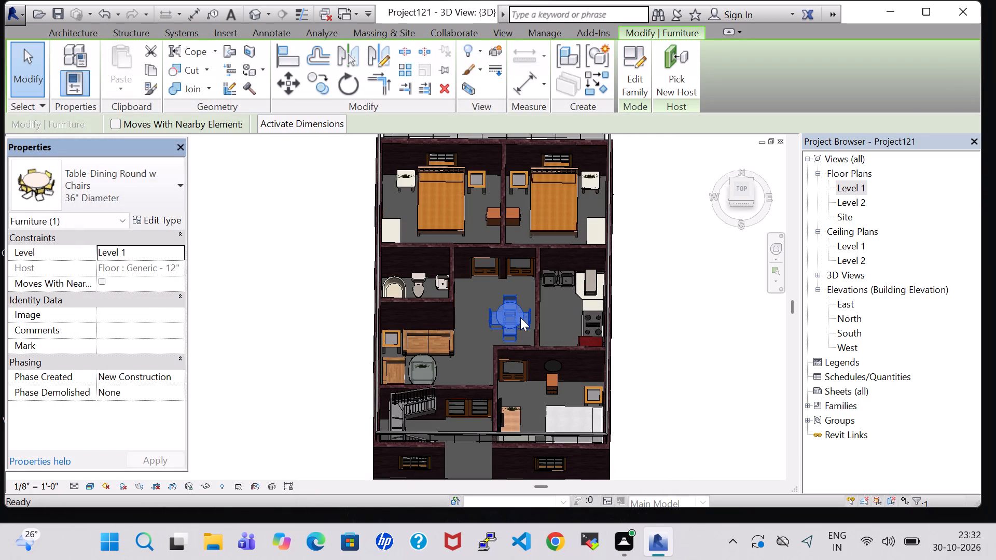
{"action": "left_click", "coordinate": [635, 340]}
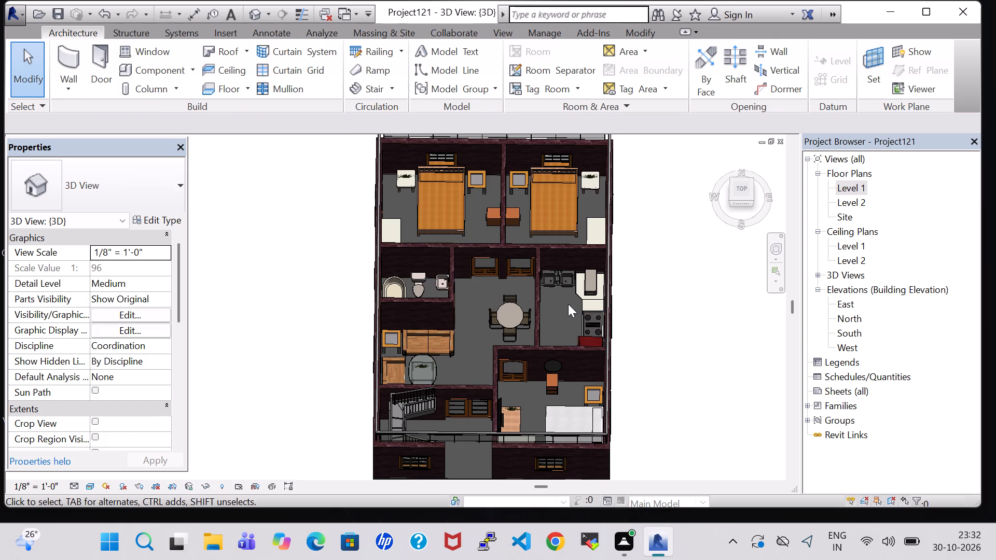
Examine the round dining table and the surrounding furnished rooms from above and at a tilt.
{"action": "middle_click_drag", "start_coordinate": [568, 304], "coordinate": [570, 328], "text": "shift"}
{"action": "middle_click_drag", "start_coordinate": [545, 298], "coordinate": [557, 339], "text": "shift"}
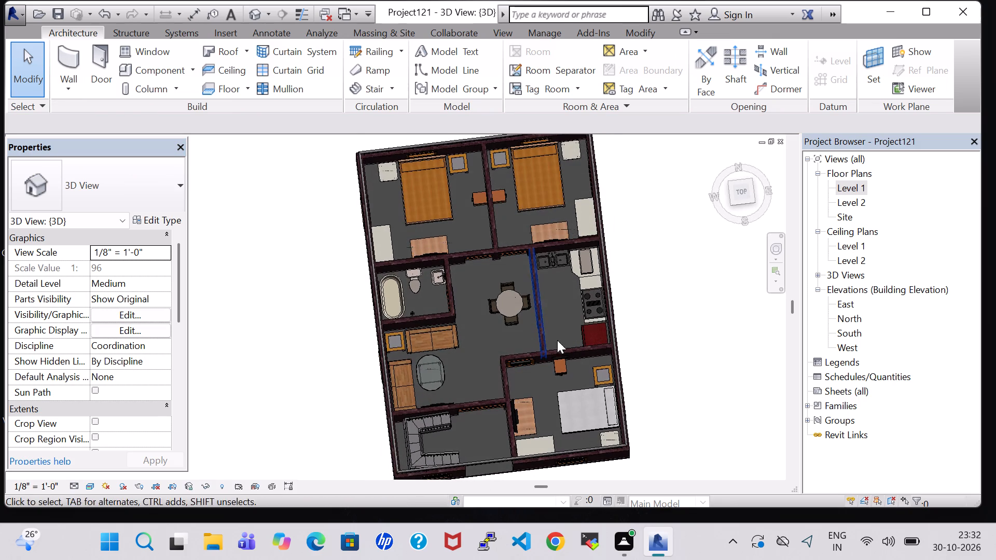
{"action": "middle_click_drag", "start_coordinate": [541, 303], "coordinate": [543, 312], "text": "shift"}
{"action": "scroll", "coordinate": [515, 295], "scroll_direction": "up", "scroll_amount": 4}
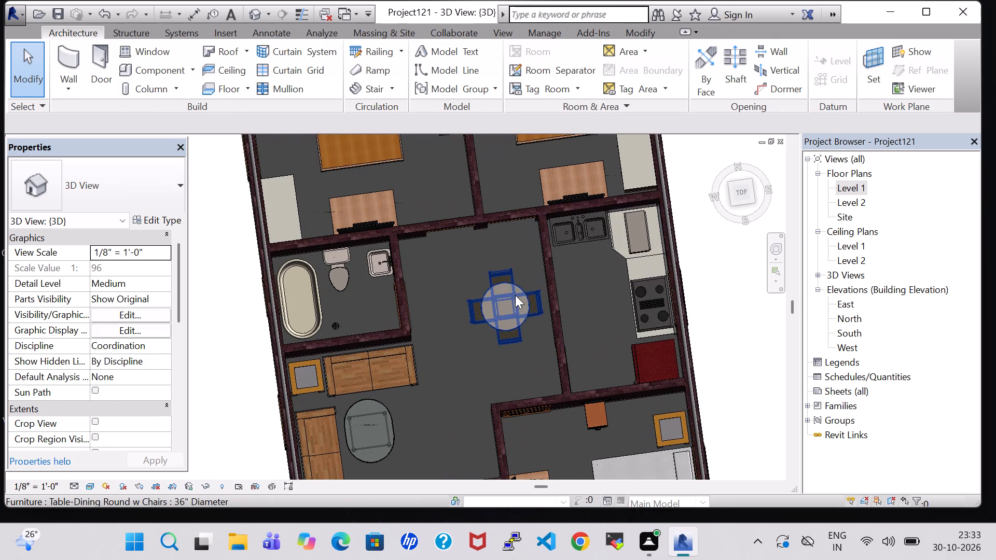
{"action": "middle_click_drag", "start_coordinate": [519, 243], "coordinate": [512, 271], "text": "shift"}
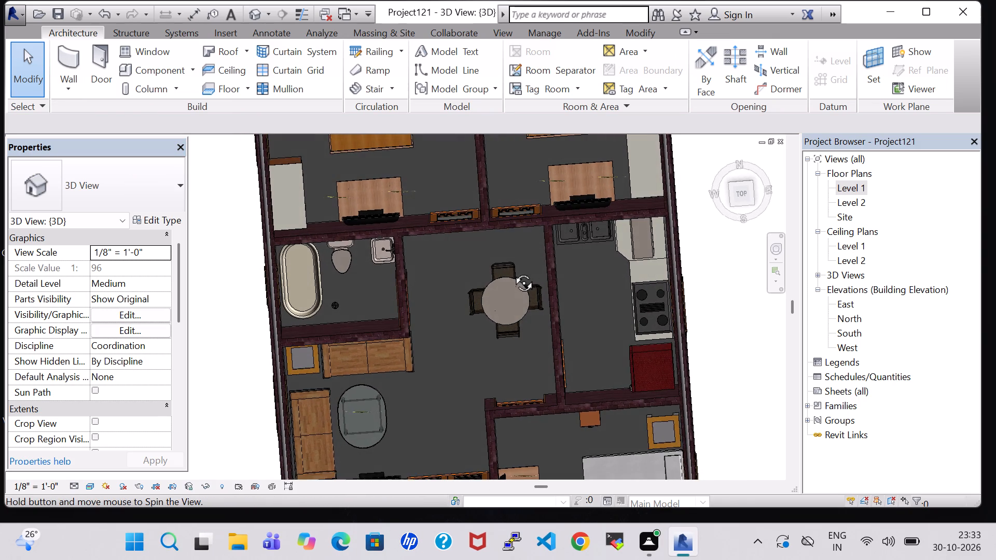
{"action": "middle_click_drag", "start_coordinate": [512, 271], "coordinate": [509, 216], "text": "shift"}
{"action": "middle_click", "coordinate": [510, 214], "text": "shift"}
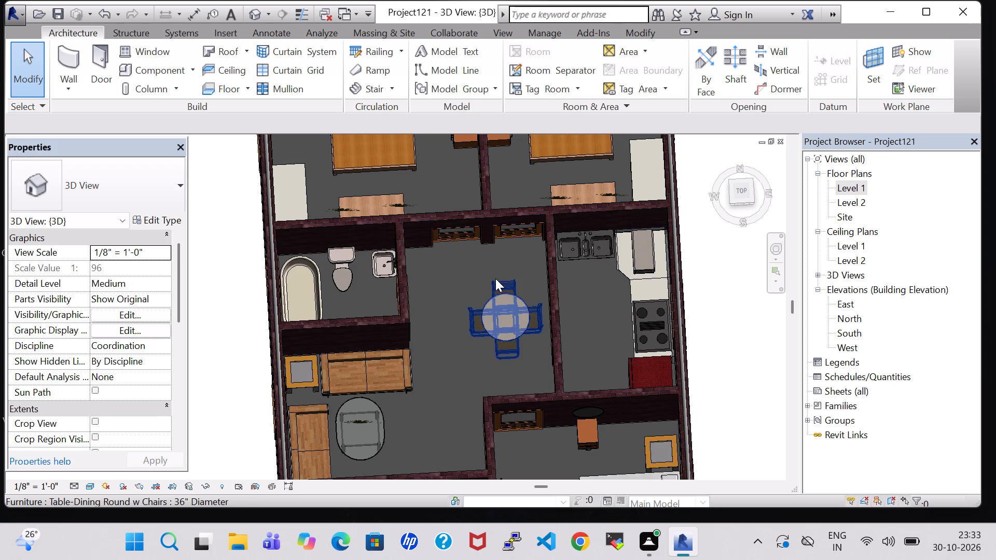
{"action": "scroll", "coordinate": [495, 278], "scroll_direction": "down", "scroll_amount": 3}
{"action": "middle_click_drag", "start_coordinate": [504, 334], "coordinate": [506, 318], "text": "shift"}
{"action": "middle_click_drag", "start_coordinate": [508, 297], "coordinate": [509, 254], "text": "shift"}
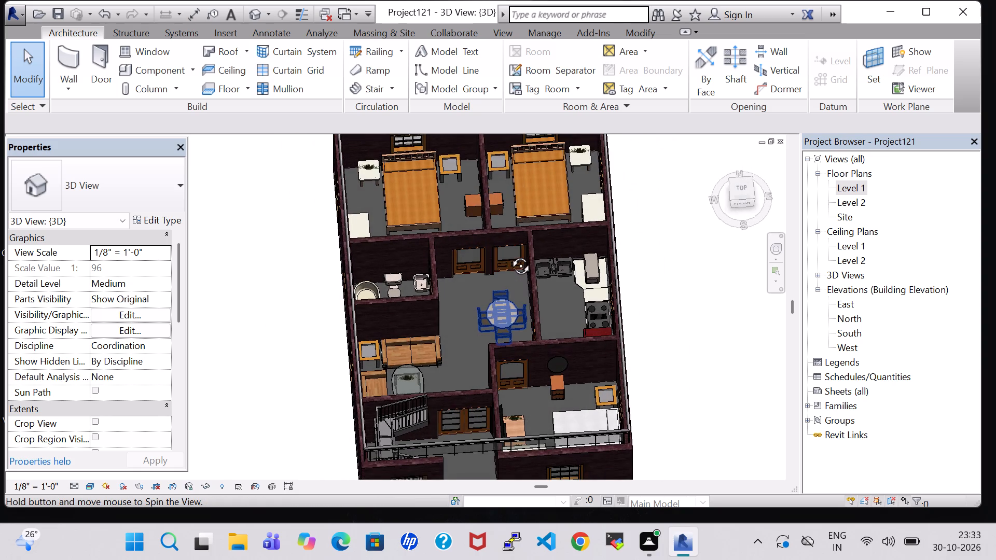
{"action": "middle_click_drag", "start_coordinate": [509, 254], "coordinate": [506, 334], "text": "shift"}
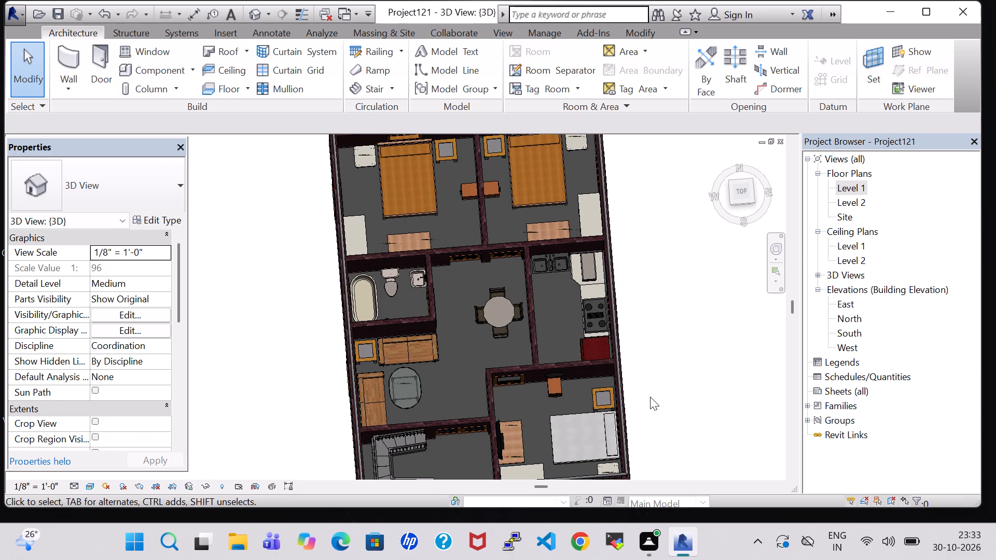
Examine the furniture layout of the living room, kitchen, stair area and adjoining bedroom in the Level 1 floor plan.
{"action": "double_click", "coordinate": [854, 190]}
{"action": "scroll", "coordinate": [557, 245], "scroll_direction": "down", "scroll_amount": 7}
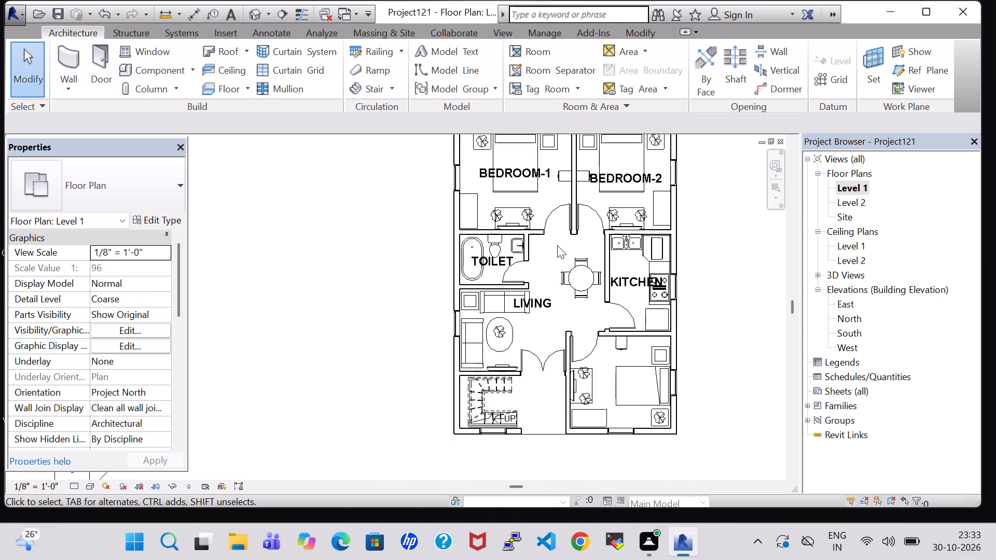
{"action": "scroll", "coordinate": [557, 245], "scroll_direction": "down", "scroll_amount": 2}
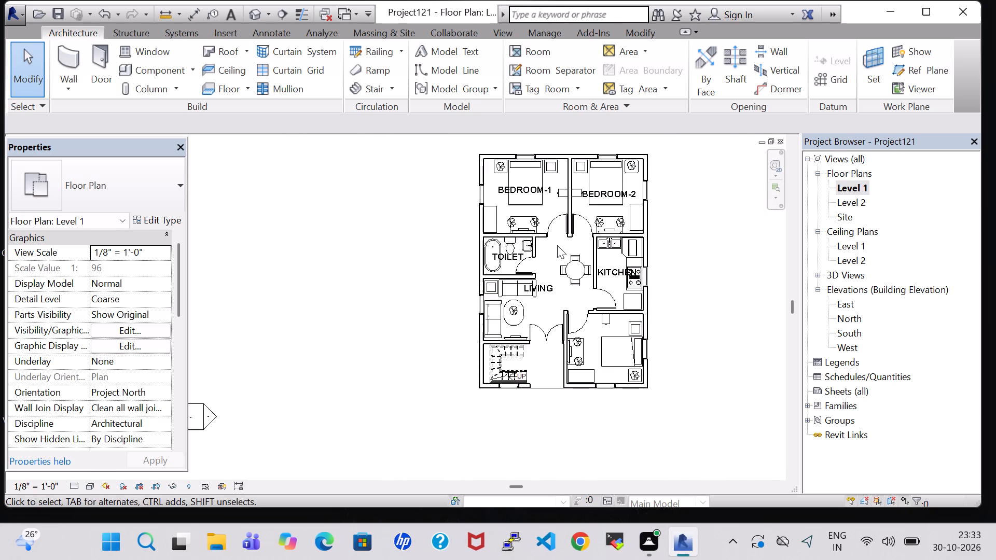
{"action": "scroll", "coordinate": [557, 245], "scroll_direction": "down", "scroll_amount": 2}
{"action": "scroll", "coordinate": [552, 344], "scroll_direction": "up", "scroll_amount": 7}
{"action": "middle_click_drag", "start_coordinate": [552, 344], "coordinate": [533, 416]}
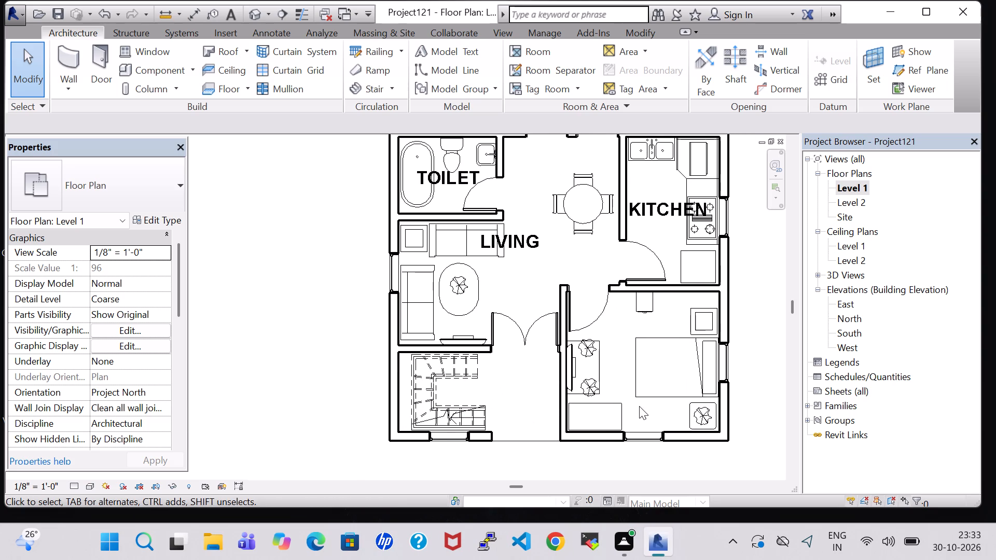
{"action": "left_click", "coordinate": [754, 369]}
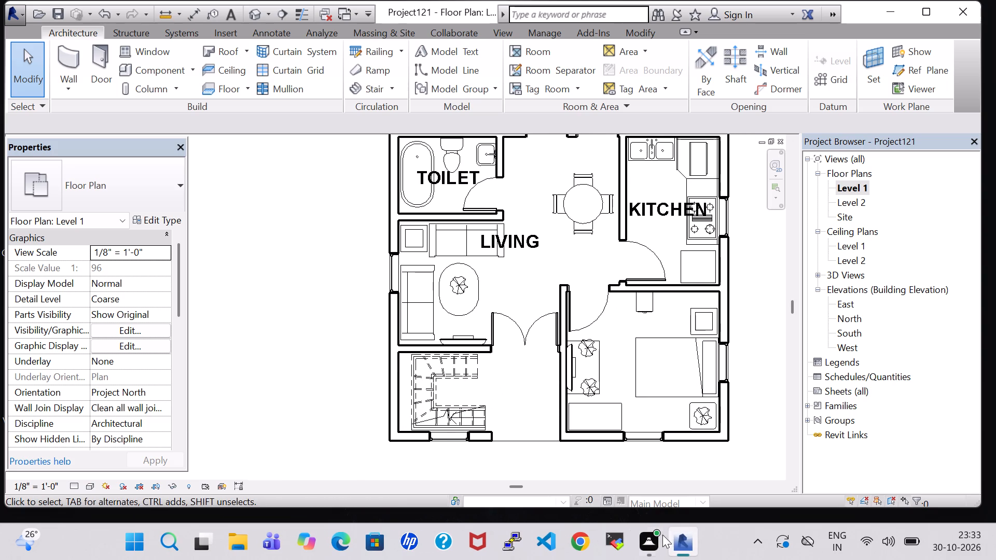
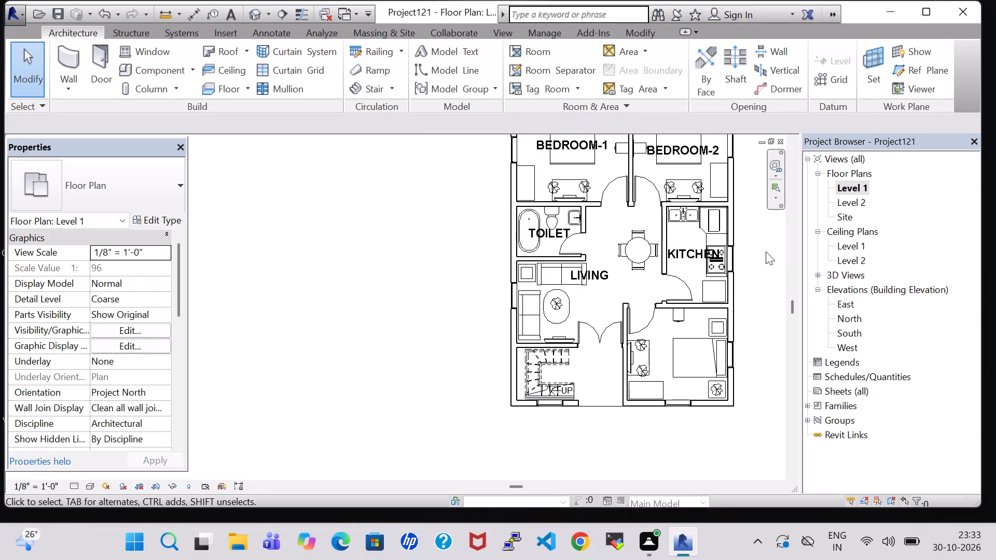
Examine the bedrooms, toilet, living room, kitchen and stair in the Level 1 floor plan.
{"action": "middle_click_drag", "start_coordinate": [766, 251], "coordinate": [743, 356]}
{"action": "scroll", "coordinate": [743, 356], "scroll_direction": "up", "scroll_amount": 3}
{"action": "middle_click_drag", "start_coordinate": [704, 268], "coordinate": [715, 306]}
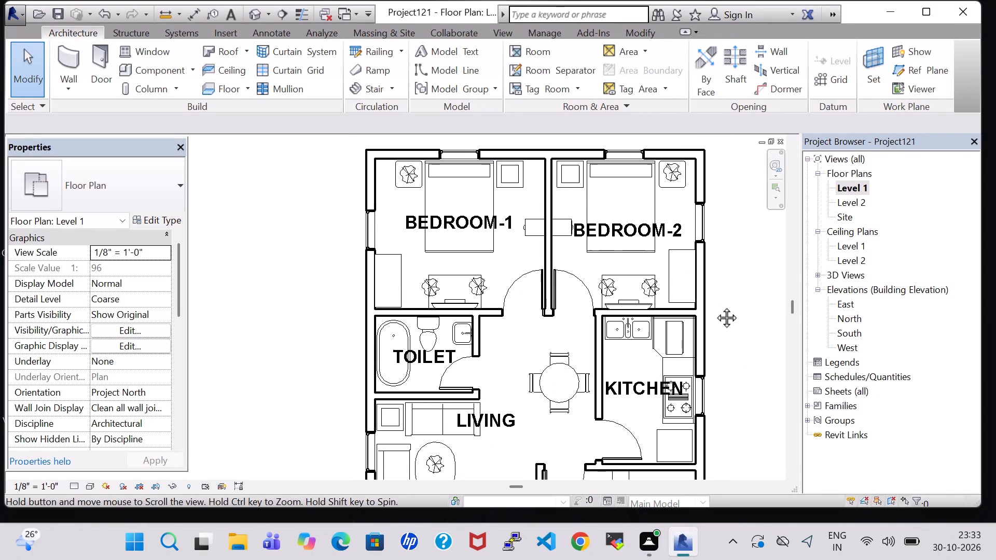
{"action": "middle_click_drag", "start_coordinate": [715, 306], "coordinate": [715, 313]}
{"action": "scroll", "coordinate": [715, 313], "scroll_direction": "down", "scroll_amount": 2}
{"action": "middle_click_drag", "start_coordinate": [715, 313], "coordinate": [710, 304]}
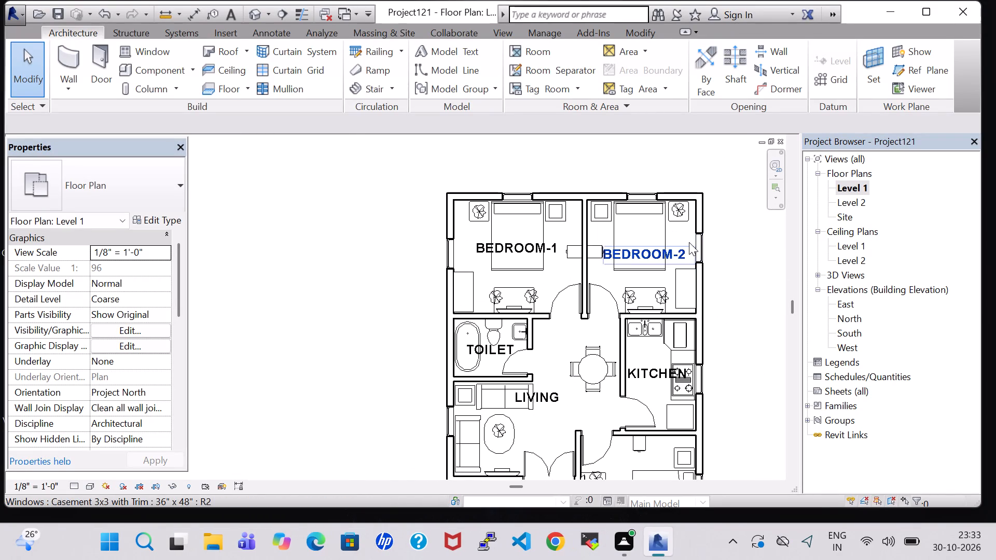
{"action": "scroll", "coordinate": [689, 242], "scroll_direction": "down", "scroll_amount": 2}
{"action": "middle_click_drag", "start_coordinate": [717, 319], "coordinate": [691, 284]}
{"action": "scroll", "coordinate": [688, 282], "scroll_direction": "up", "scroll_amount": 1}
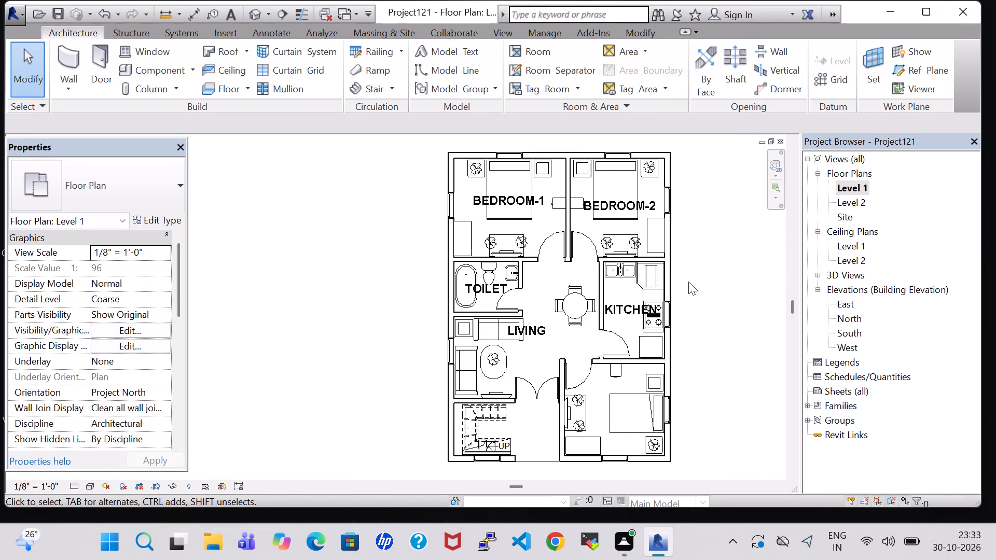
{"action": "scroll", "coordinate": [688, 282], "scroll_direction": "up", "scroll_amount": 3}
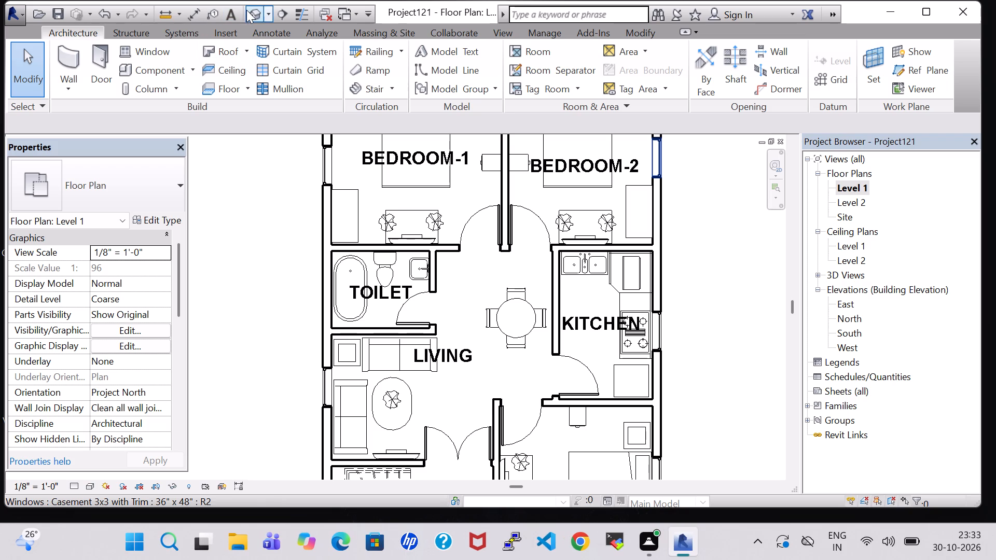
In the 3D view, inspect the round dining table with chairs and the triple kitchen sink.
{"action": "left_click", "coordinate": [247, 10]}
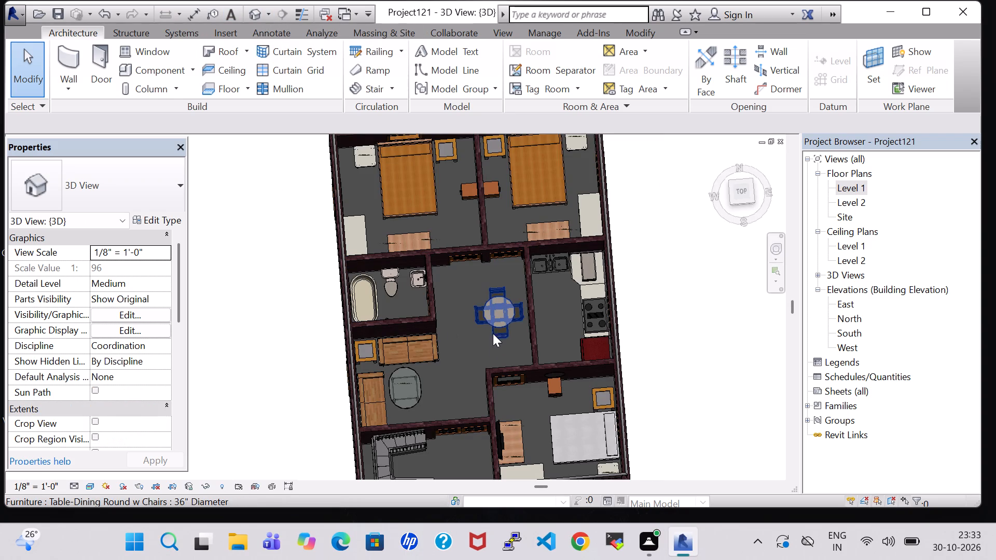
{"action": "left_click", "coordinate": [495, 324]}
{"action": "key", "text": "Down"}
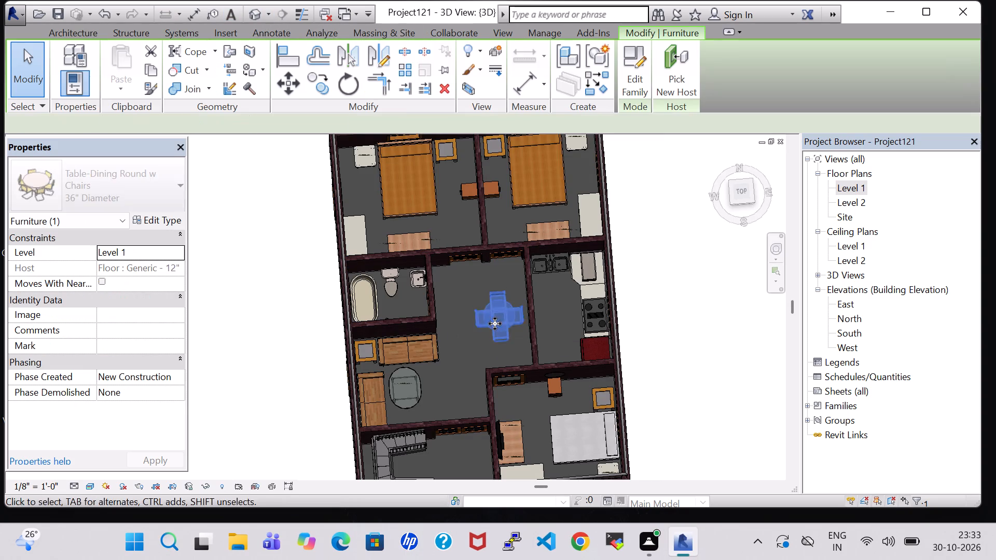
{"action": "key", "text": "Up"}
{"action": "scroll", "coordinate": [568, 321], "scroll_direction": "up", "scroll_amount": 7}
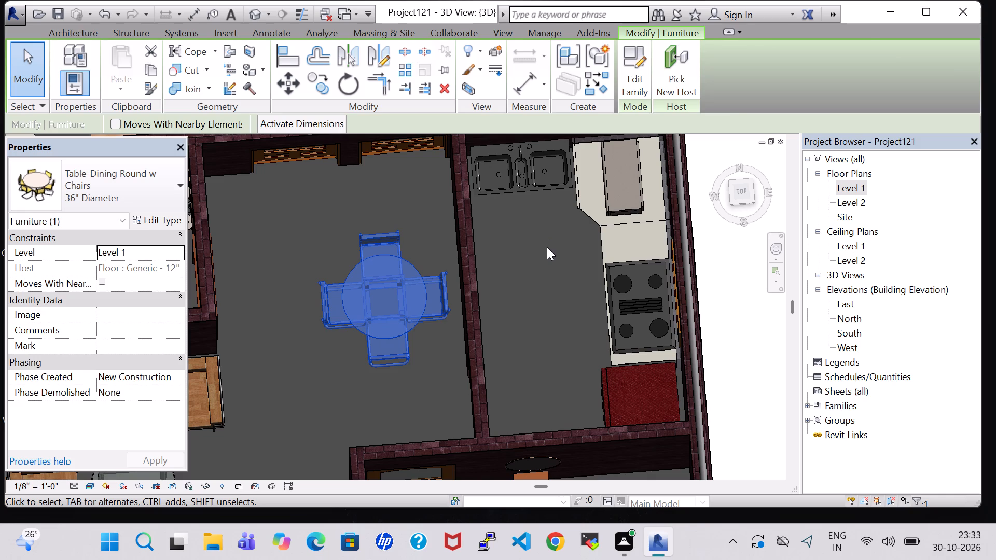
{"action": "left_click", "coordinate": [547, 247]}
{"action": "middle_click_drag", "start_coordinate": [541, 300], "coordinate": [539, 290], "text": "shift"}
{"action": "middle_click_drag", "start_coordinate": [545, 204], "coordinate": [549, 149], "text": "shift"}
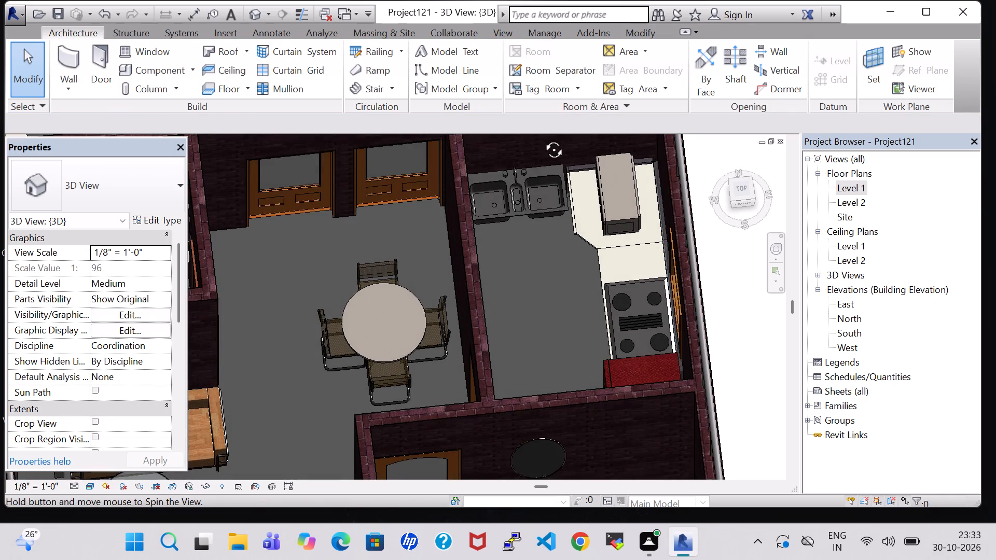
{"action": "left_click", "coordinate": [521, 203]}
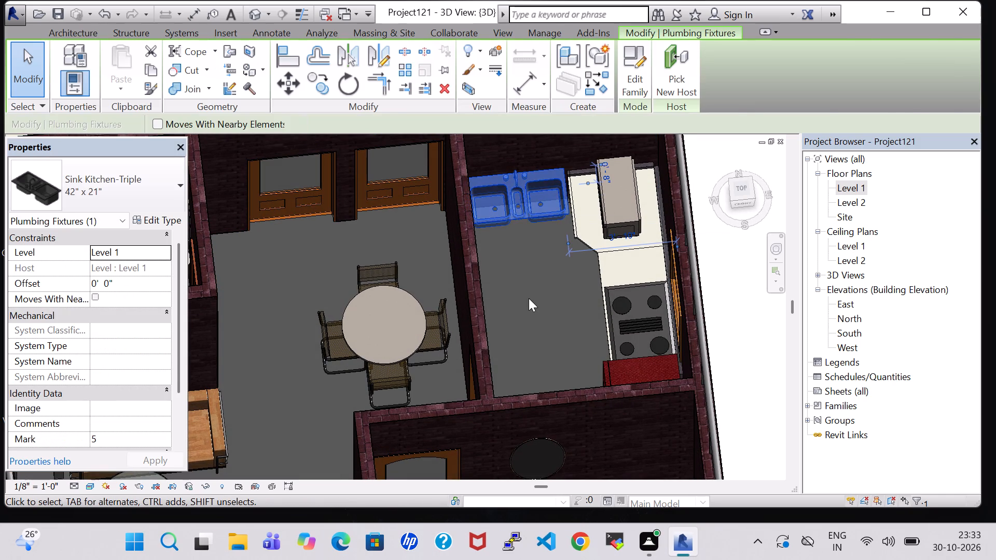
{"action": "left_click", "coordinate": [529, 298]}
{"action": "middle_click_drag", "start_coordinate": [529, 298], "coordinate": [507, 412]}
{"action": "middle_click_drag", "start_coordinate": [518, 271], "coordinate": [544, 462], "text": "shift"}
Inspect the bedroom's flat-screen TV and the elliptical mirrors on the wall between the two bedrooms, with the drawer cabinet below.
{"action": "left_click", "coordinate": [444, 179]}
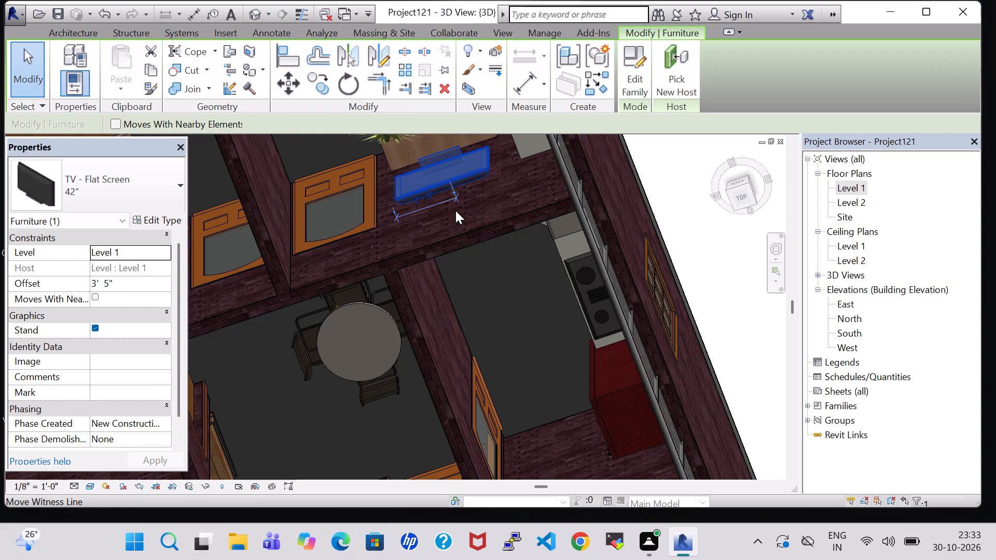
{"action": "left_click", "coordinate": [490, 302]}
{"action": "middle_click_drag", "start_coordinate": [463, 240], "coordinate": [566, 419]}
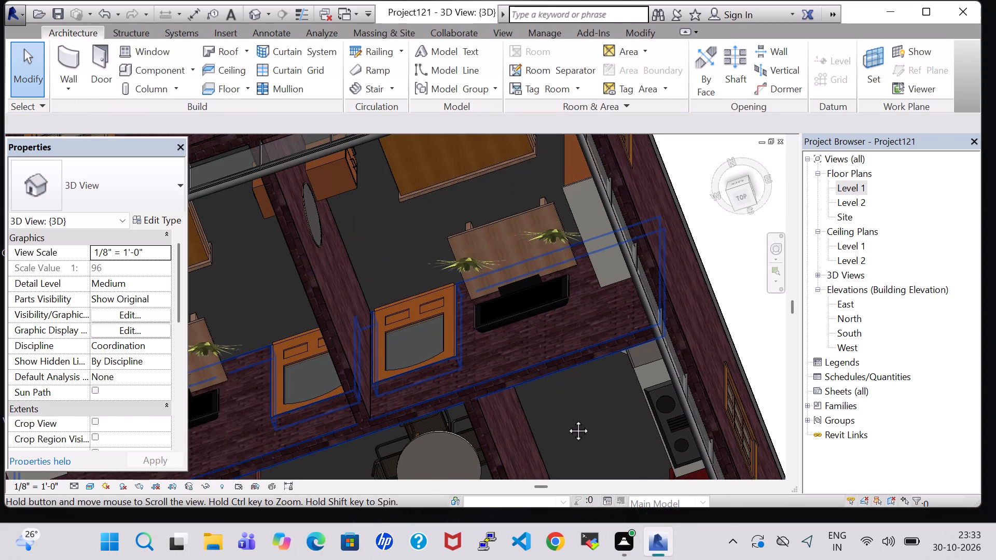
{"action": "middle_click_drag", "start_coordinate": [566, 419], "coordinate": [566, 417]}
{"action": "left_click", "coordinate": [330, 265]}
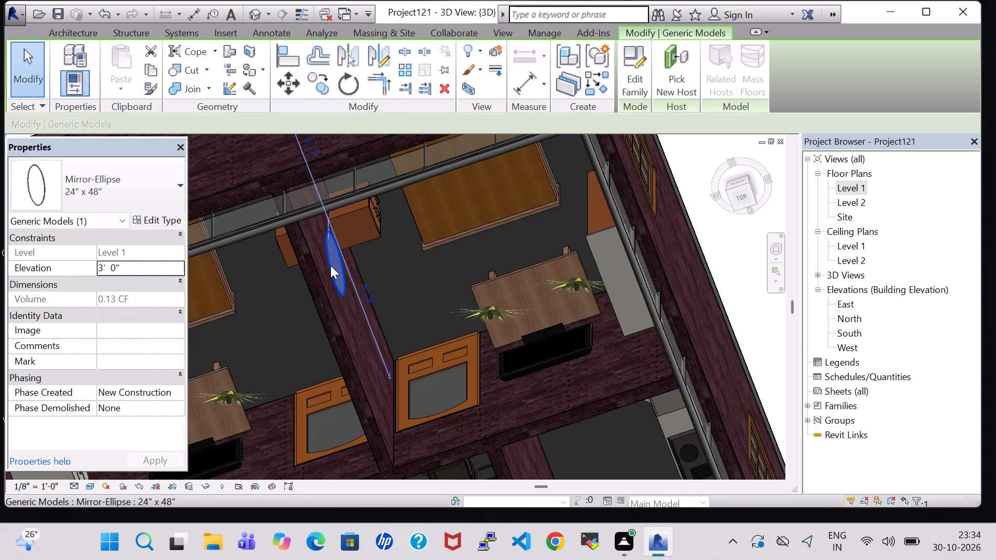
{"action": "left_click", "coordinate": [384, 269]}
{"action": "middle_click_drag", "start_coordinate": [392, 273], "coordinate": [453, 285]}
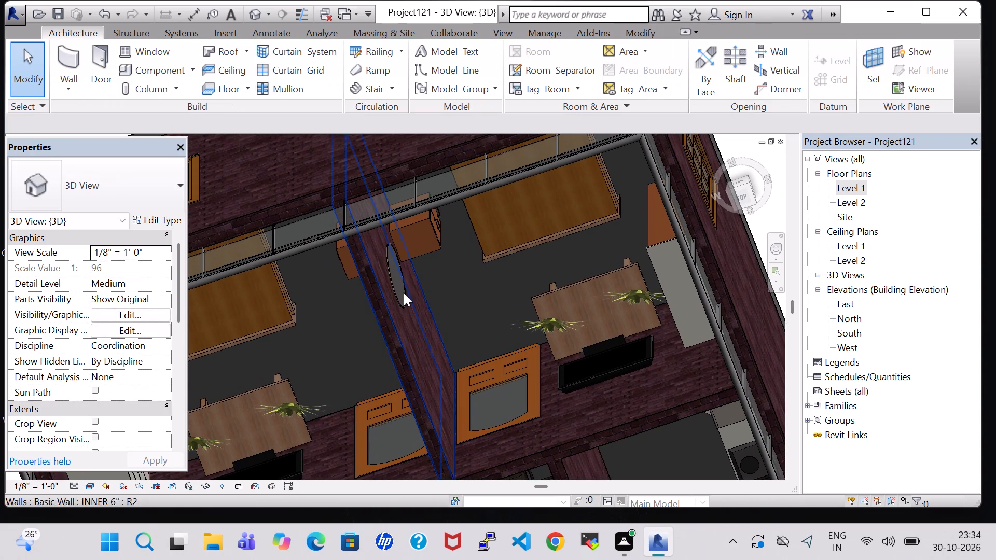
{"action": "middle_click_drag", "start_coordinate": [345, 309], "coordinate": [411, 262]}
{"action": "middle_click_drag", "start_coordinate": [310, 339], "coordinate": [383, 215]}
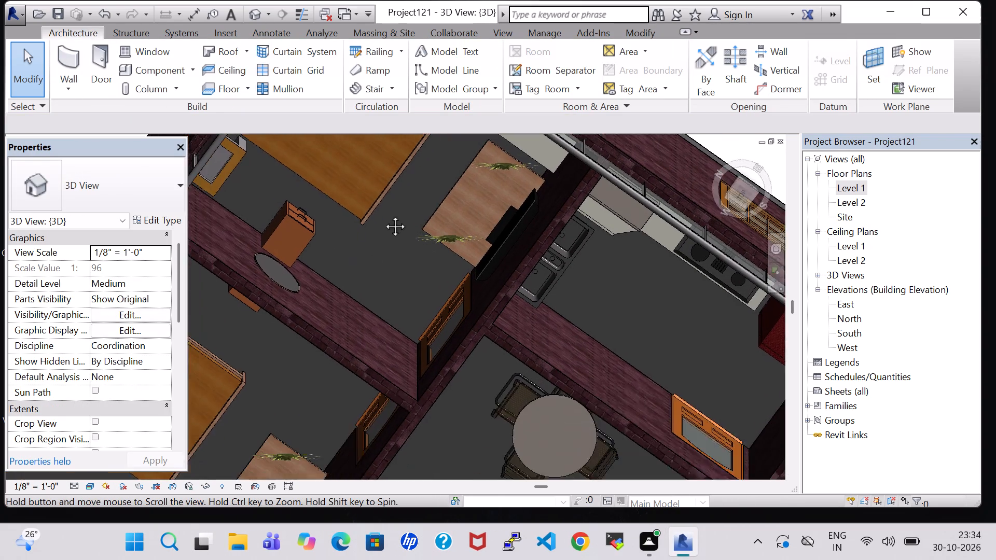
{"action": "middle_click_drag", "start_coordinate": [383, 215], "coordinate": [426, 184]}
{"action": "middle_click_drag", "start_coordinate": [367, 323], "coordinate": [381, 192]}
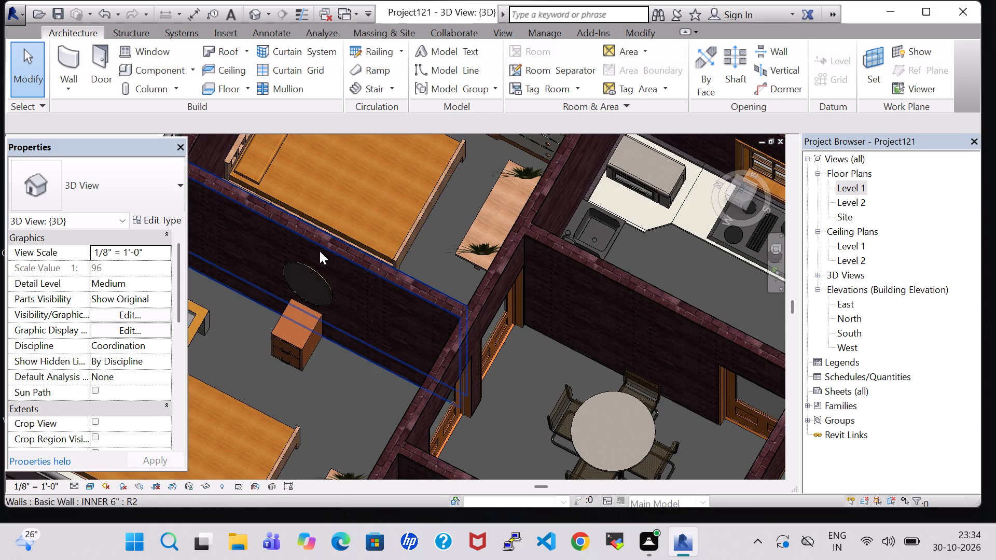
{"action": "left_click", "coordinate": [315, 273]}
{"action": "left_click", "coordinate": [312, 363]}
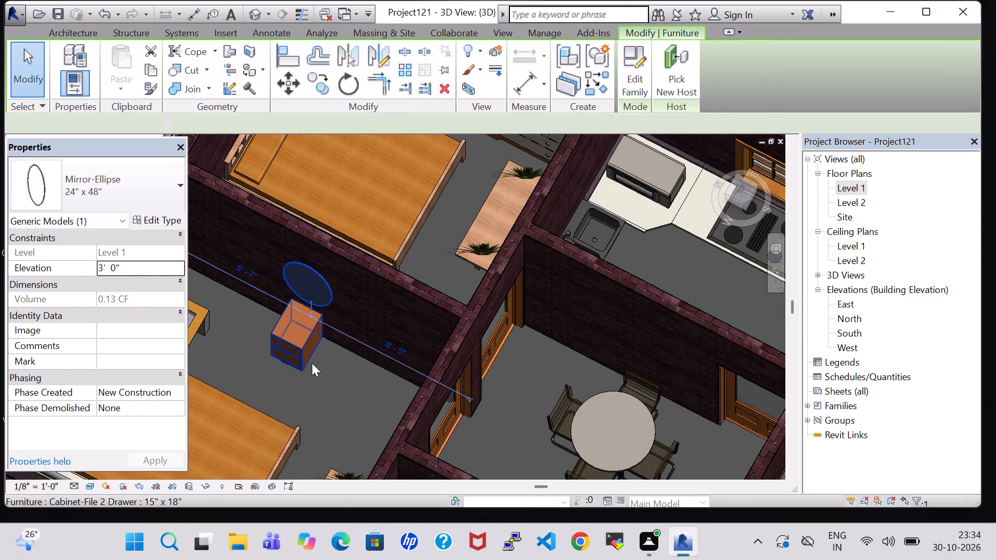
{"action": "left_click", "coordinate": [327, 407]}
Inspect the flat-screen TV in the other bedroom and the elliptical mirror above the toilet's vanity sink.
{"action": "scroll", "coordinate": [327, 407], "scroll_direction": "down", "scroll_amount": 4}
{"action": "middle_click_drag", "start_coordinate": [325, 402], "coordinate": [378, 300]}
{"action": "middle_click_drag", "start_coordinate": [370, 309], "coordinate": [406, 349]}
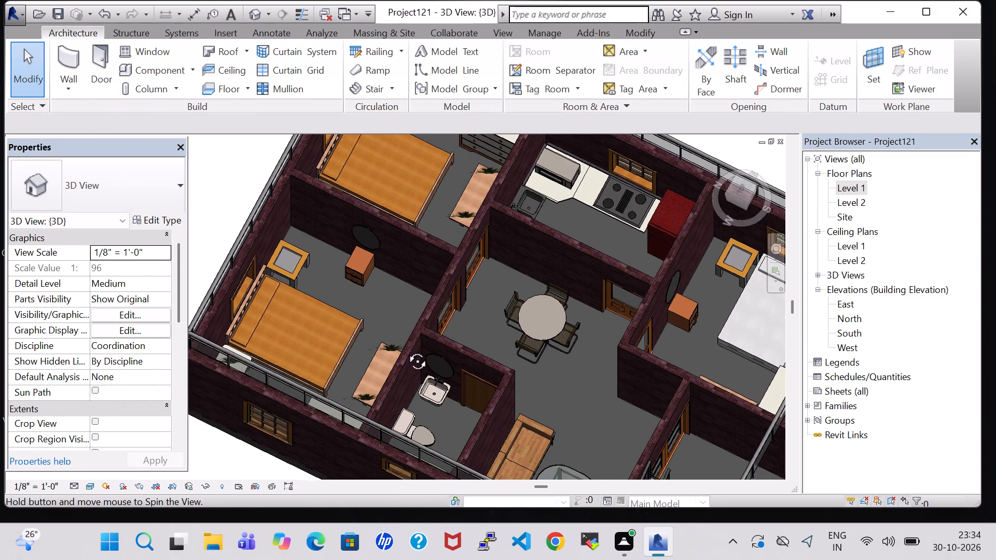
{"action": "middle_click_drag", "start_coordinate": [406, 349], "coordinate": [421, 398]}
{"action": "middle_click_drag", "start_coordinate": [408, 399], "coordinate": [443, 399]}
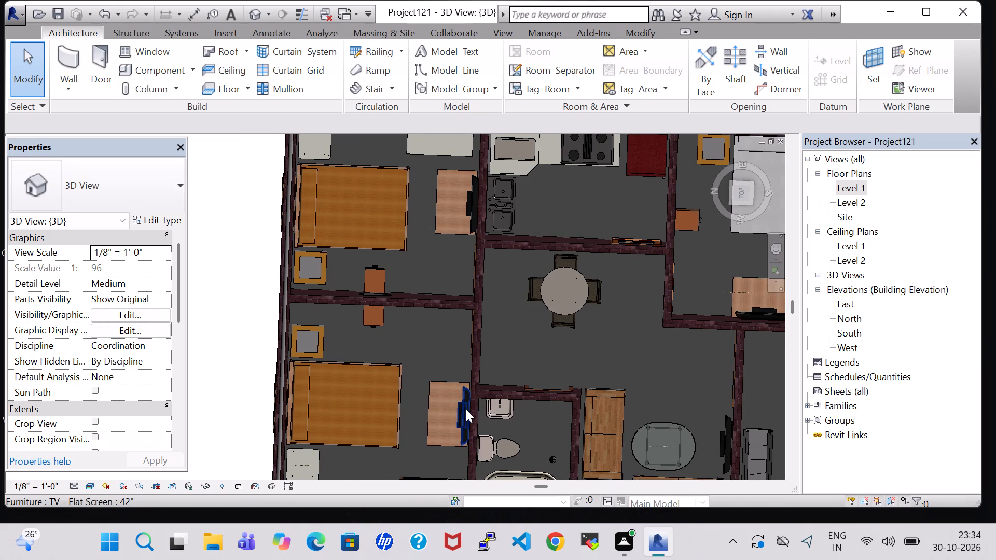
{"action": "left_click", "coordinate": [463, 410]}
{"action": "left_click", "coordinate": [607, 345]}
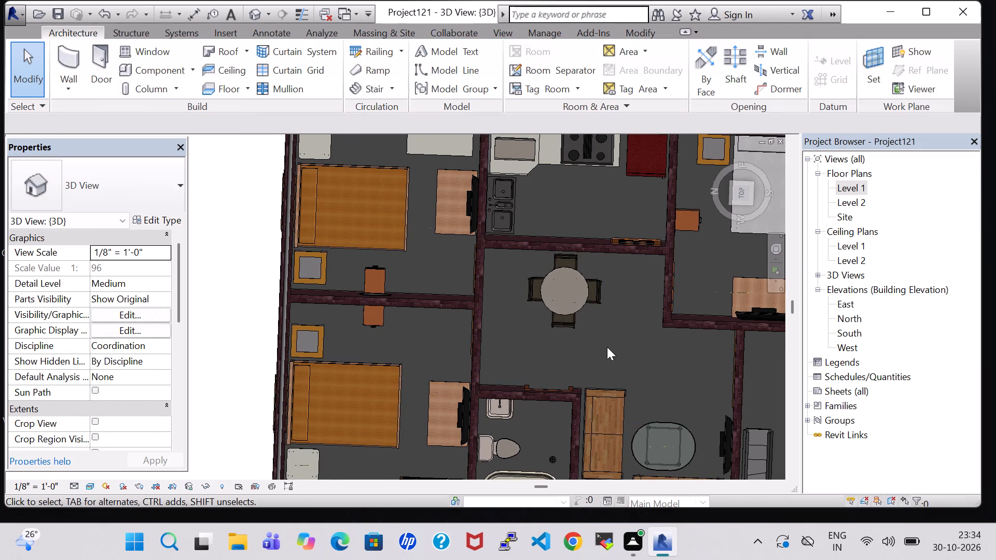
{"action": "middle_click_drag", "start_coordinate": [605, 369], "coordinate": [613, 250], "text": "shift"}
{"action": "scroll", "coordinate": [439, 345], "scroll_direction": "up", "scroll_amount": 3}
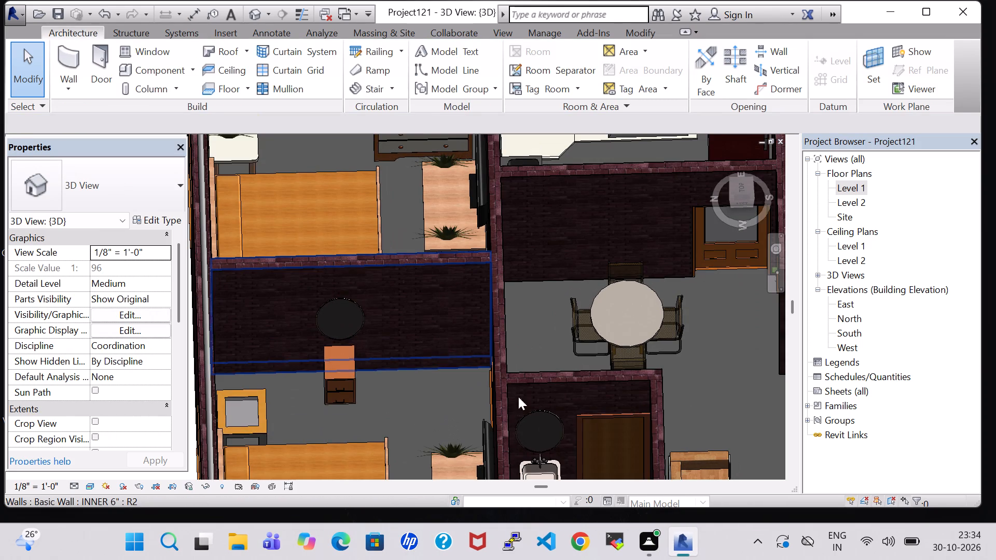
{"action": "left_click", "coordinate": [534, 410]}
{"action": "left_click", "coordinate": [522, 337]}
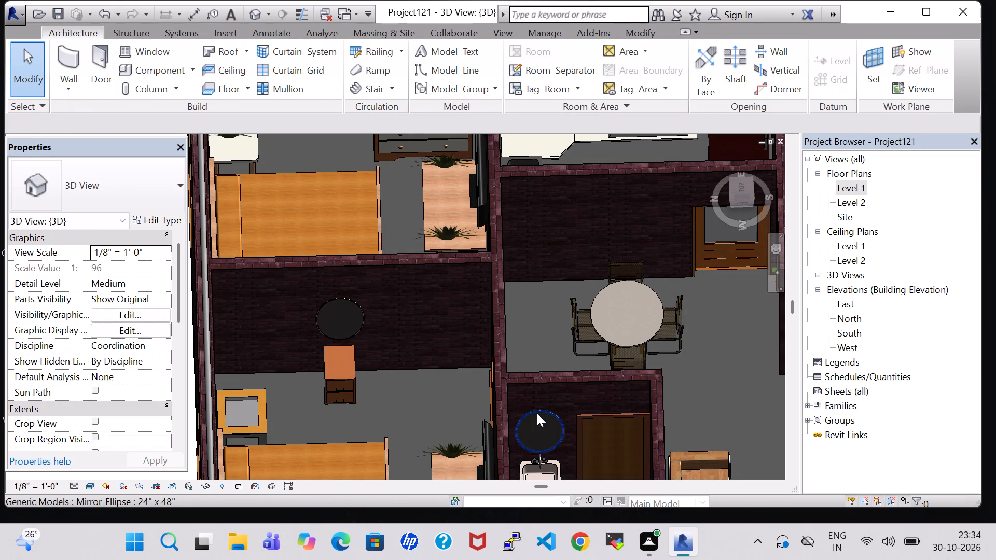
{"action": "left_click", "coordinate": [537, 413]}
{"action": "left_click", "coordinate": [728, 374]}
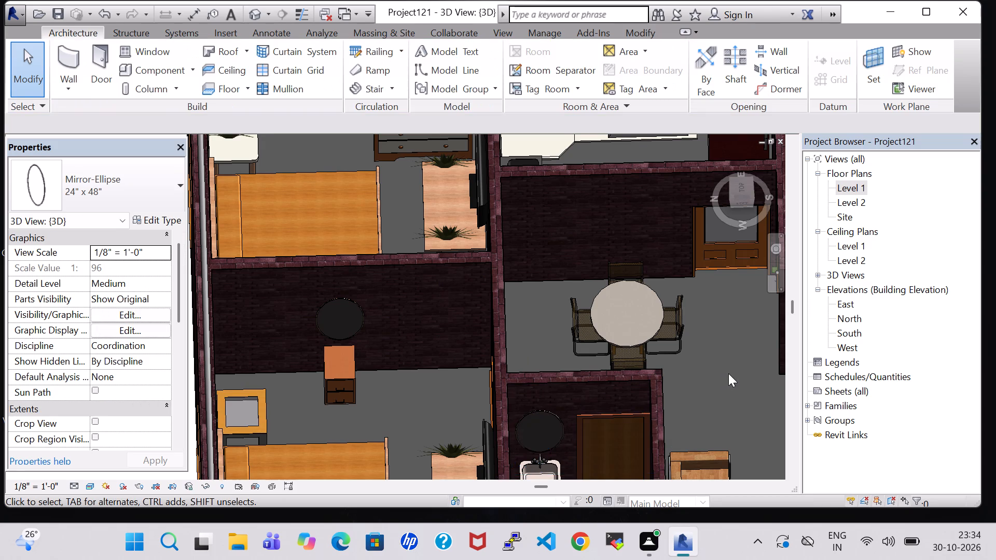
Examine the whole furnished interior in 3D, including the living room sofa, and compare it with the Level 1 floor plan.
{"action": "scroll", "coordinate": [728, 373], "scroll_direction": "down", "scroll_amount": 4}
{"action": "middle_click_drag", "start_coordinate": [726, 373], "coordinate": [608, 334]}
{"action": "middle_click_drag", "start_coordinate": [615, 335], "coordinate": [520, 341]}
{"action": "middle_click_drag", "start_coordinate": [520, 341], "coordinate": [516, 383], "text": "shift"}
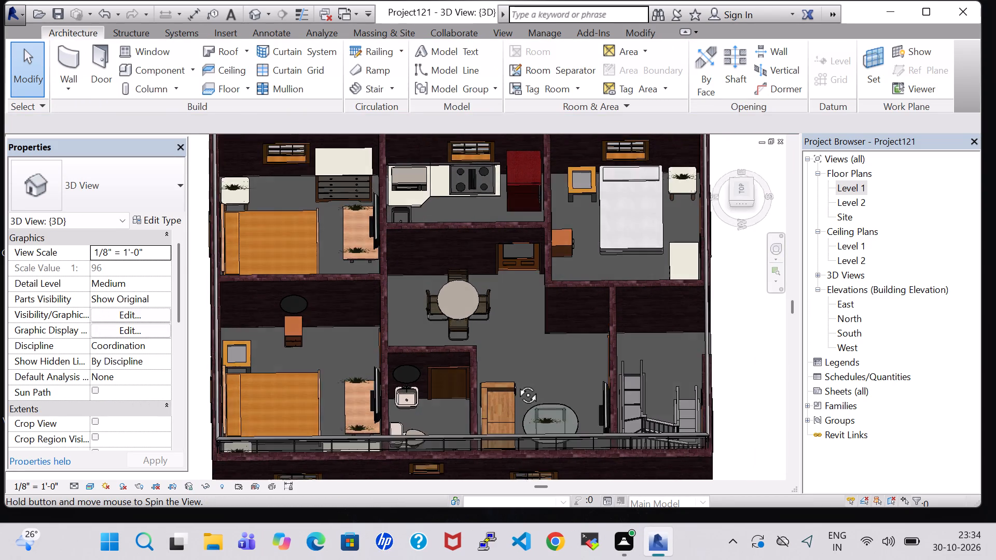
{"action": "middle_click_drag", "start_coordinate": [516, 383], "coordinate": [514, 400], "text": "shift"}
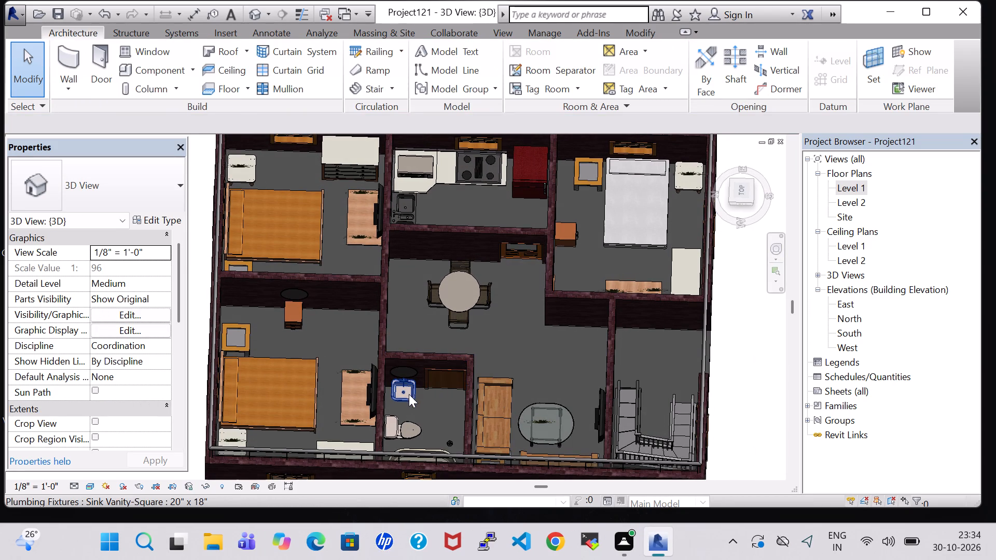
{"action": "left_click", "coordinate": [496, 386]}
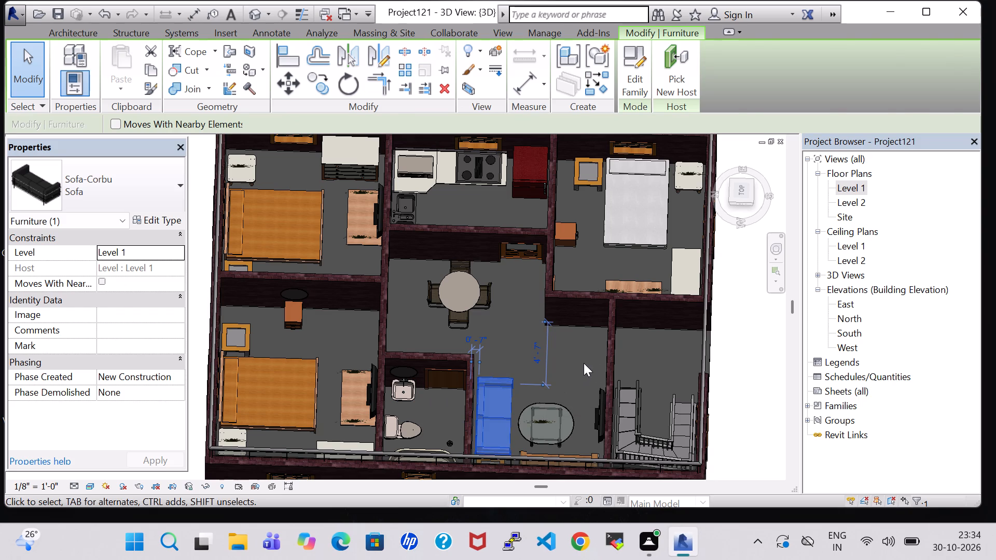
{"action": "left_click", "coordinate": [578, 362]}
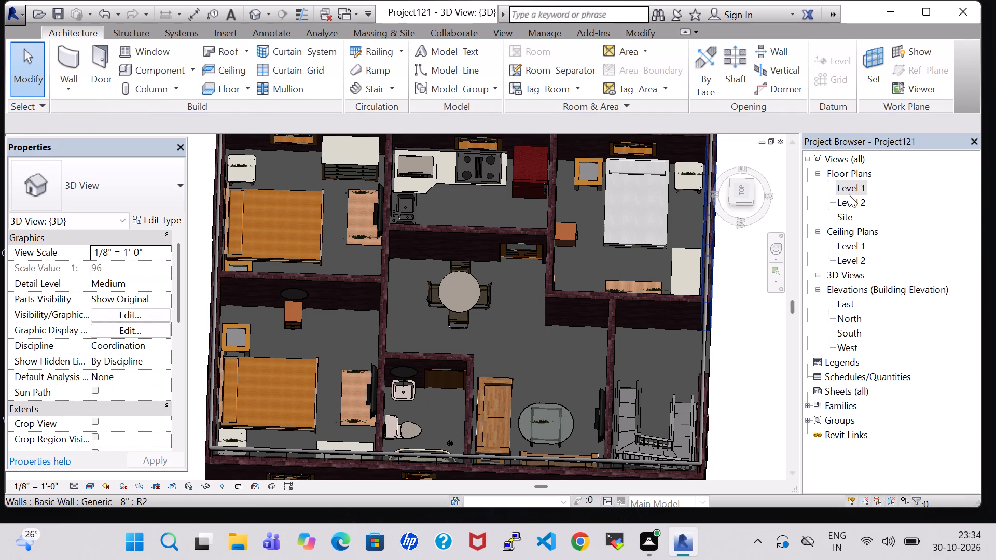
{"action": "double_click", "coordinate": [849, 194]}
{"action": "scroll", "coordinate": [643, 284], "scroll_direction": "down", "scroll_amount": 3}
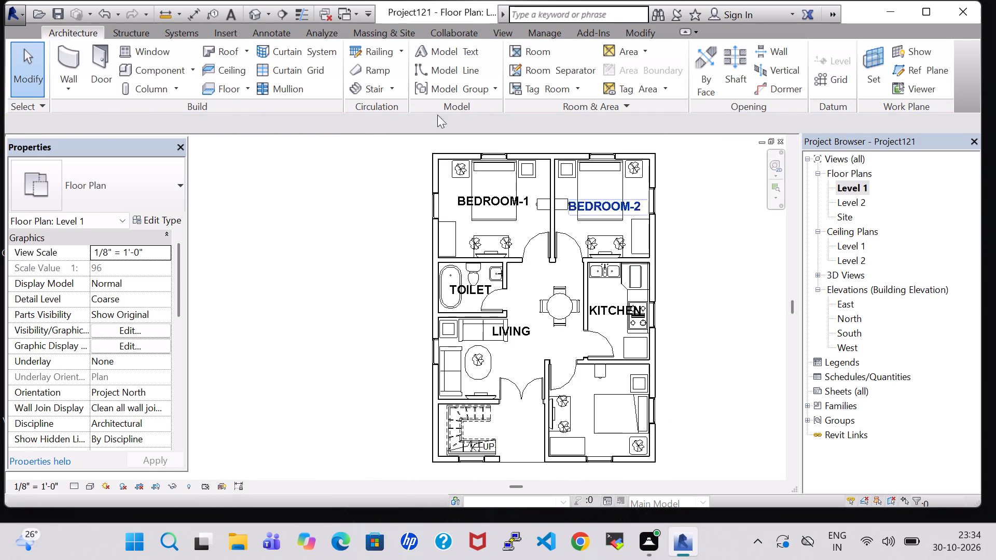
Turn on the visibility of the Roofs category in the 3D view and view the house from the front.
{"action": "left_click", "coordinate": [260, 11]}
{"action": "scroll", "coordinate": [441, 267], "scroll_direction": "down", "scroll_amount": 2}
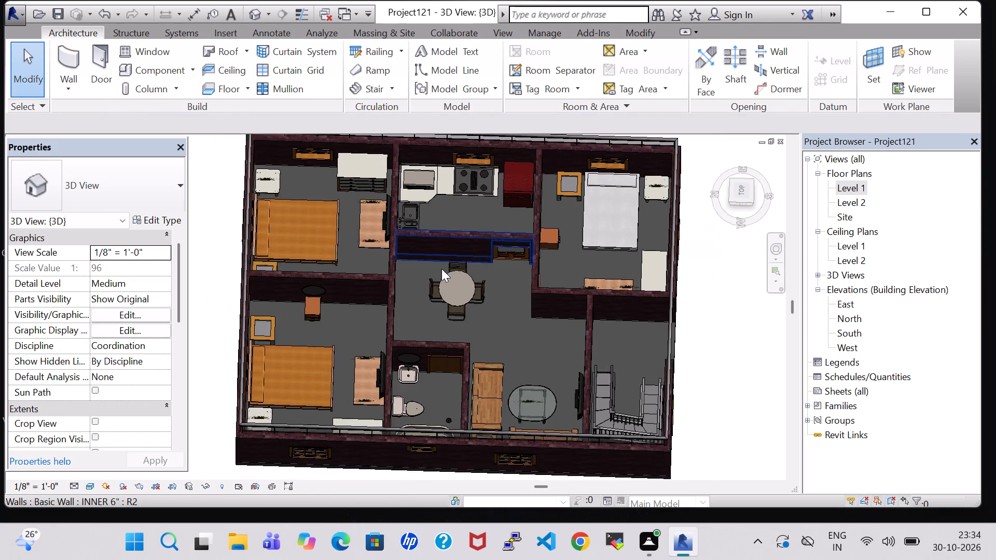
{"action": "scroll", "coordinate": [441, 269], "scroll_direction": "down", "scroll_amount": 3}
{"action": "type", "text": "VG"}
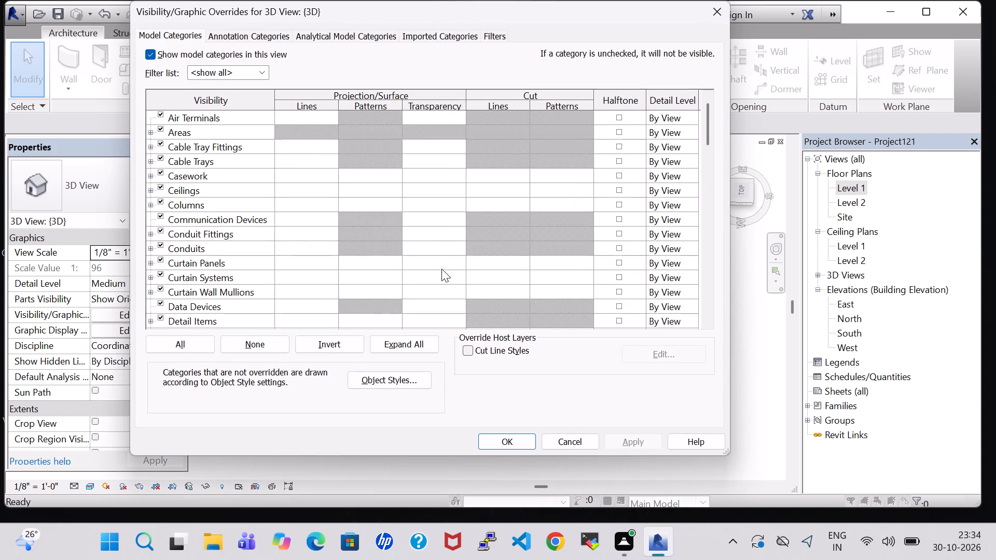
{"action": "key", "text": "r"}
{"action": "scroll", "coordinate": [240, 278], "scroll_direction": "down", "scroll_amount": 3}
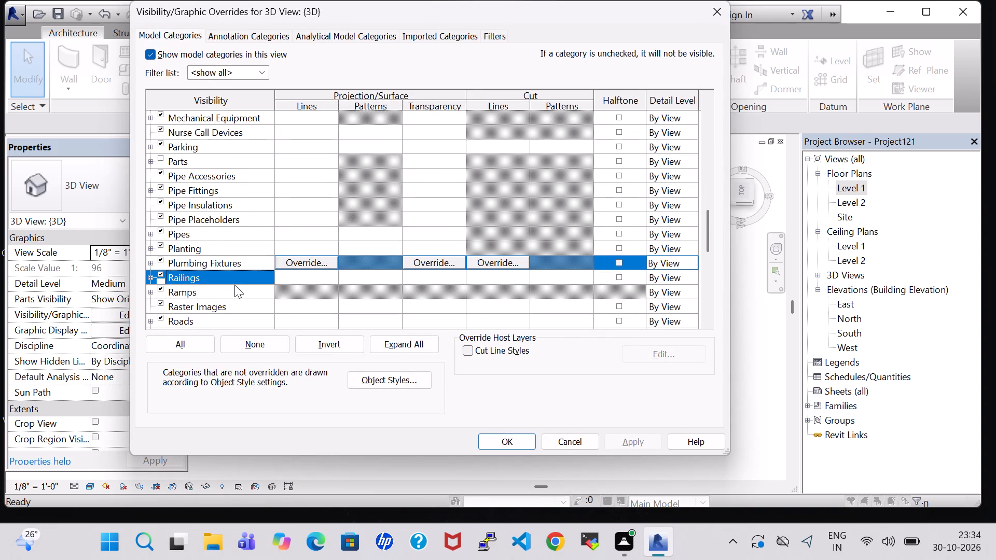
{"action": "scroll", "coordinate": [234, 285], "scroll_direction": "down", "scroll_amount": 3}
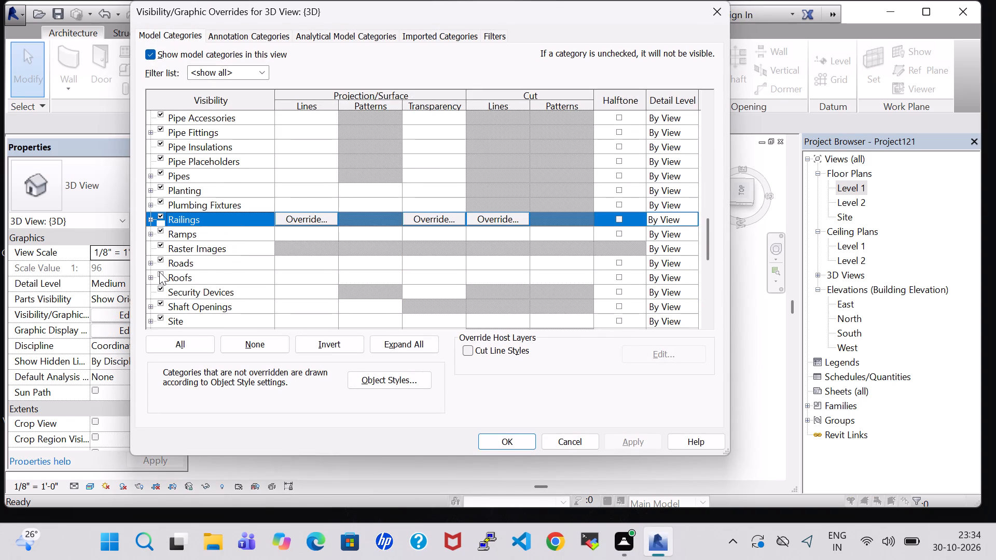
{"action": "left_click", "coordinate": [161, 275]}
{"action": "left_click", "coordinate": [505, 437]}
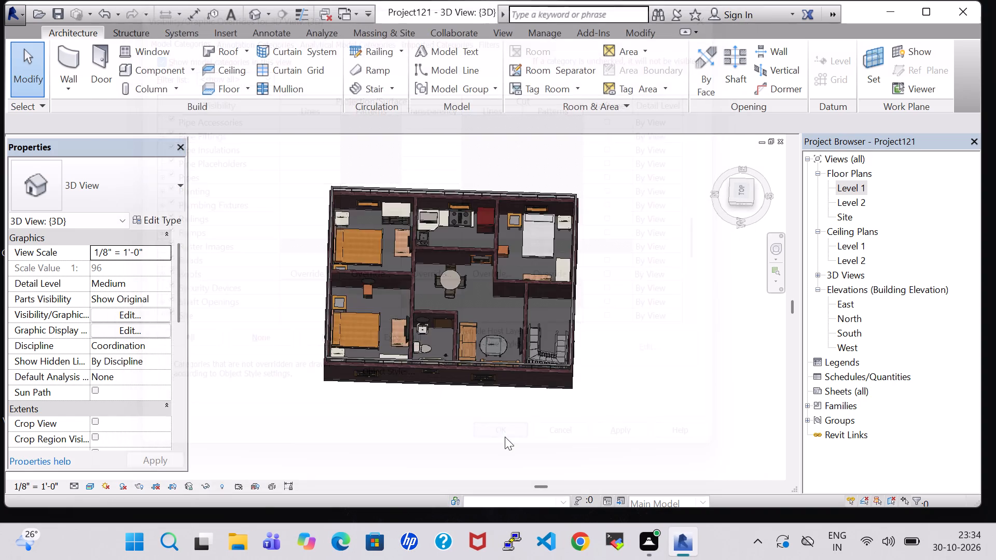
{"action": "middle_click_drag", "start_coordinate": [621, 348], "coordinate": [618, 352], "text": "shift"}
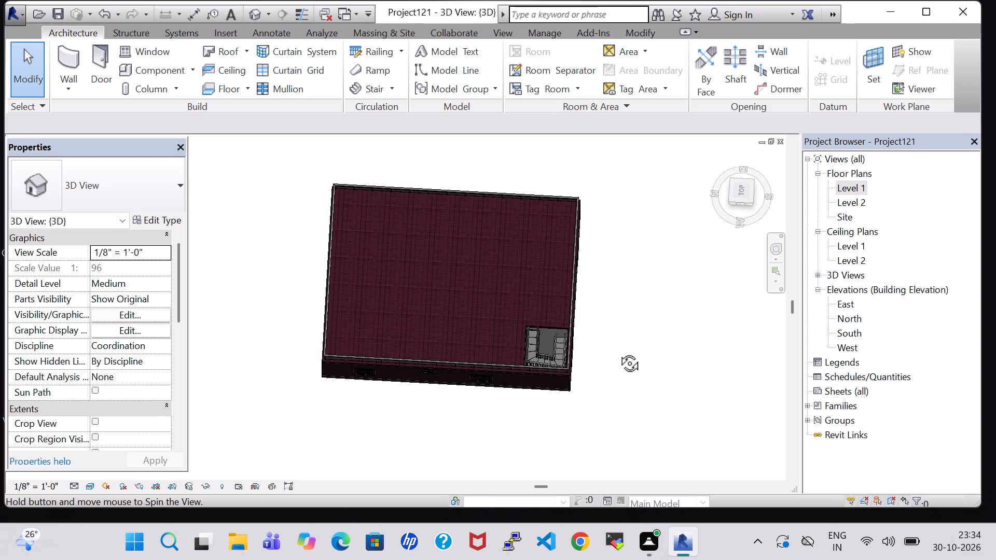
{"action": "middle_click_drag", "start_coordinate": [618, 352], "coordinate": [432, 200], "text": "shift"}
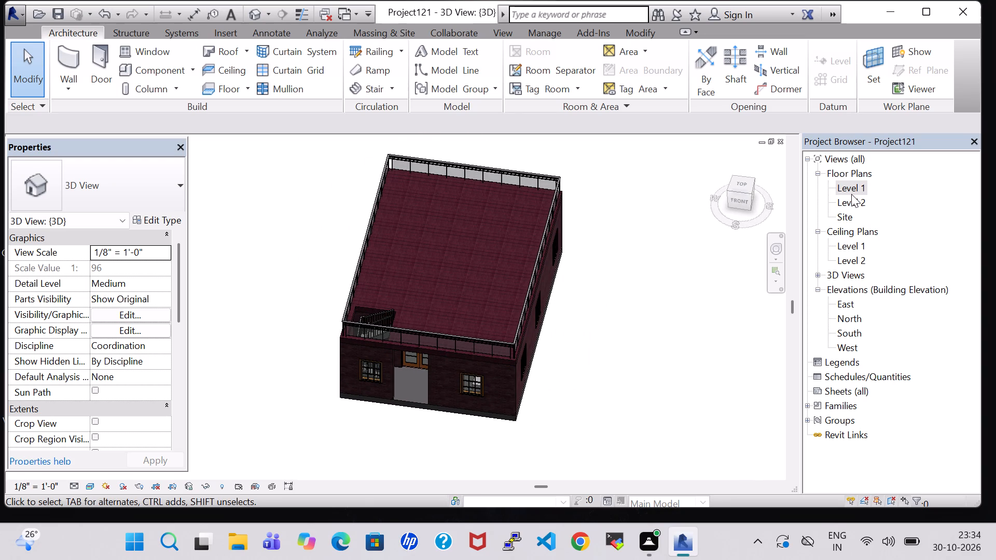
On the Level 1 plan, place another Tropical Agave - 1.5' plant in Bedroom-2, just below the plant on the corner nightstand.
{"action": "double_click", "coordinate": [853, 192]}
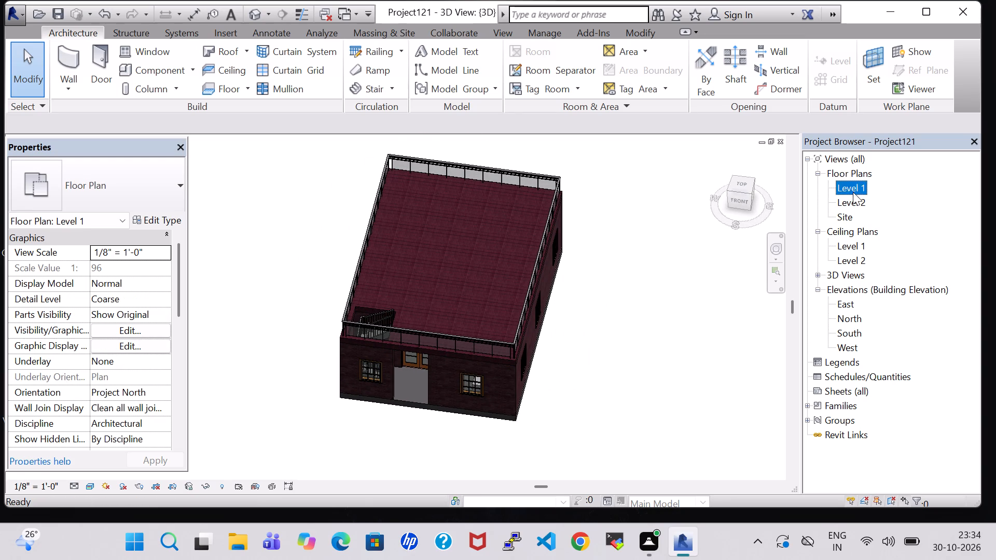
{"action": "scroll", "coordinate": [708, 255], "scroll_direction": "down", "scroll_amount": 1}
{"action": "scroll", "coordinate": [708, 255], "scroll_direction": "up", "scroll_amount": 3}
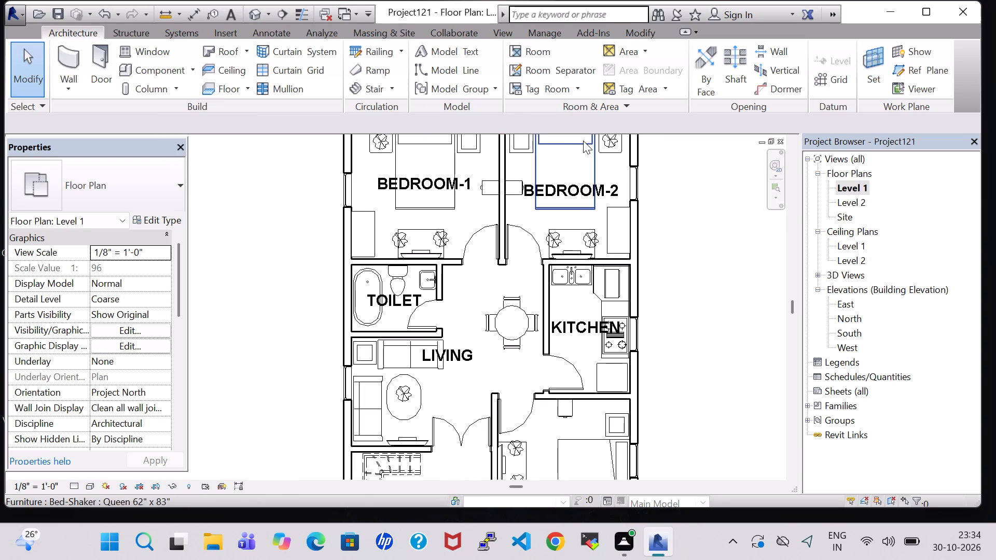
{"action": "left_click", "coordinate": [603, 138]}
{"action": "right_click", "coordinate": [603, 138]}
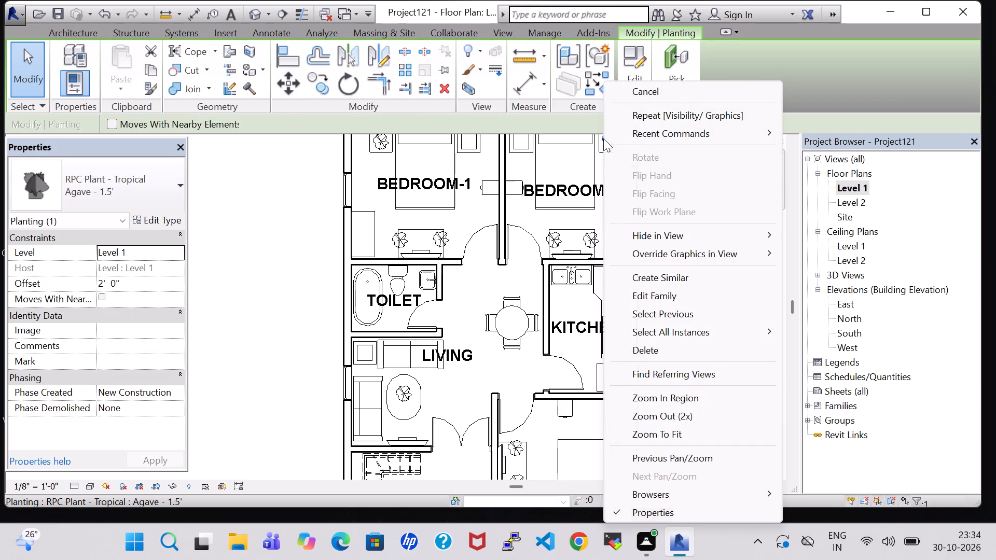
{"action": "left_click", "coordinate": [677, 275]}
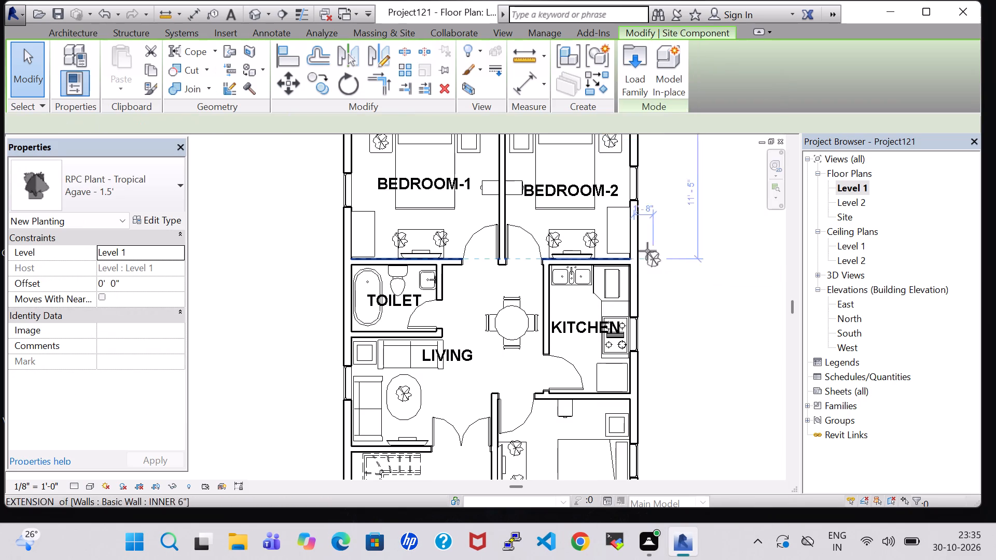
{"action": "left_click", "coordinate": [607, 175]}
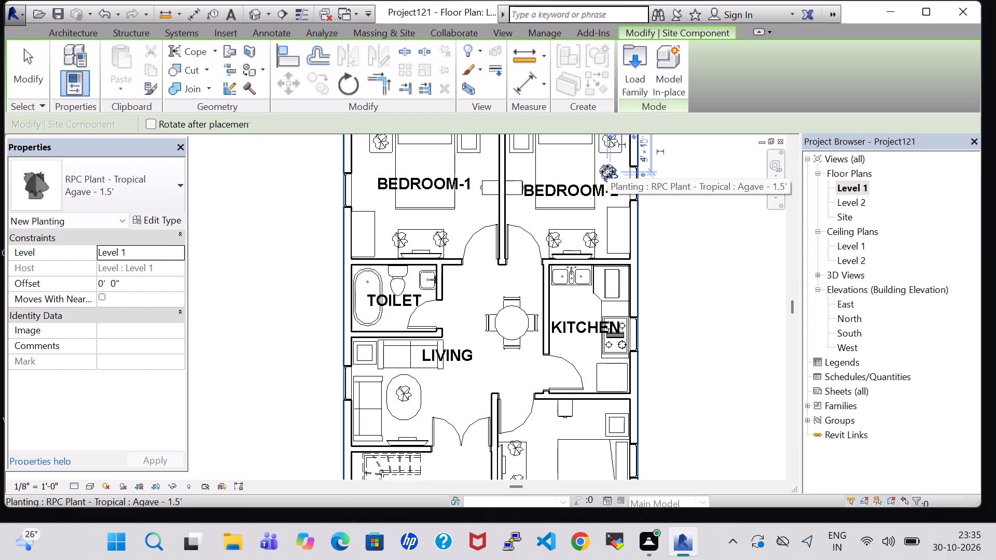
{"action": "key", "text": "Escape"}
{"action": "key", "text": "Escape"}
Change the new Bedroom-2 plant to Jungle Flame - 3' and set its offset to 12' 0" to raise it to the roof.
{"action": "left_click", "coordinate": [607, 172]}
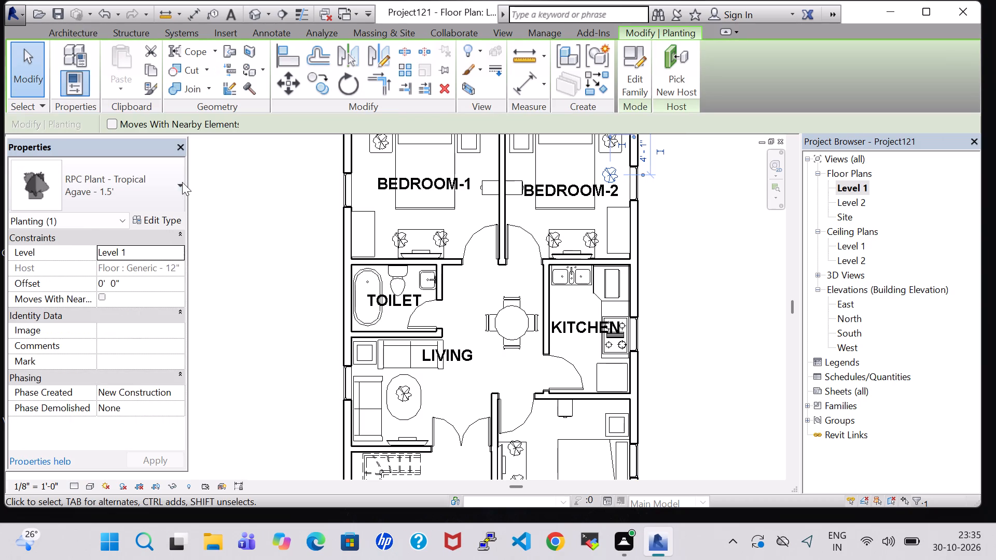
{"action": "left_click", "coordinate": [182, 182]}
{"action": "left_click", "coordinate": [108, 358]}
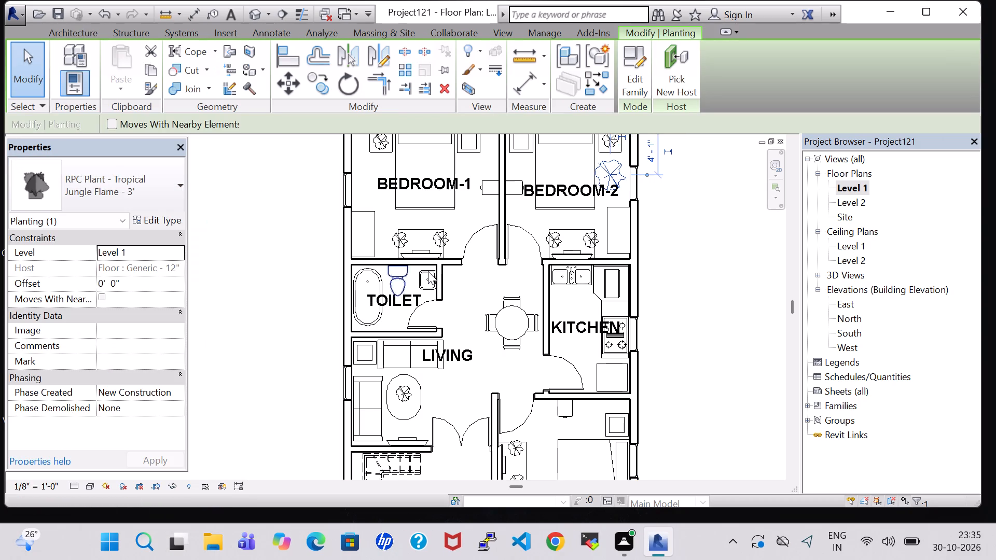
{"action": "left_click", "coordinate": [603, 170]}
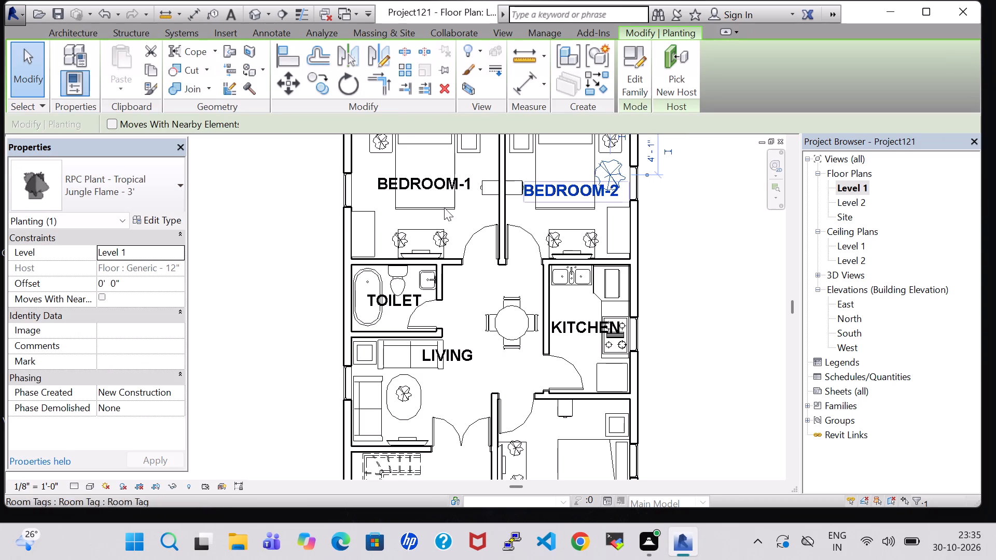
{"action": "left_click", "coordinate": [105, 282]}
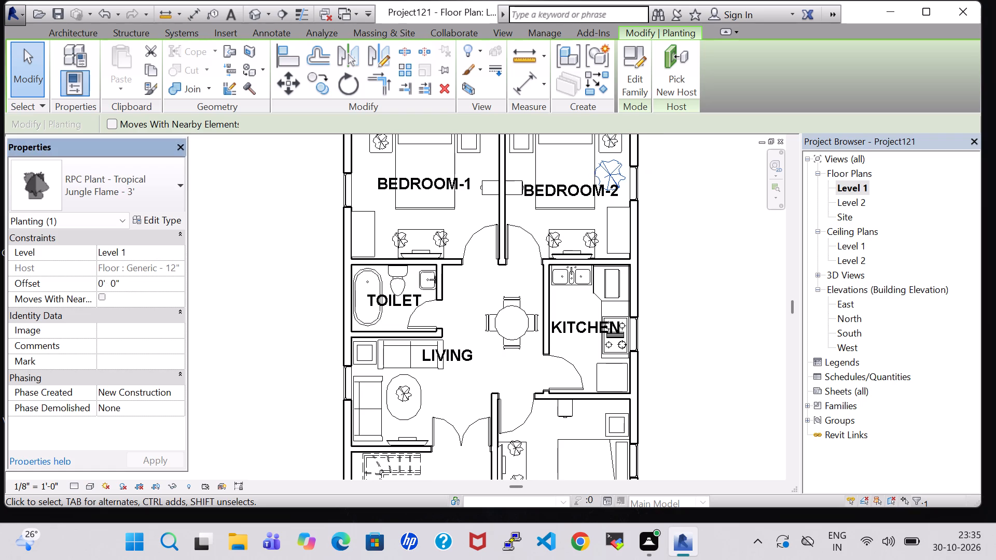
{"action": "key", "text": "Left"}
{"action": "key", "text": "BackSpace"}
{"action": "type", "text": "12"}
{"action": "left_click", "coordinate": [161, 461]}
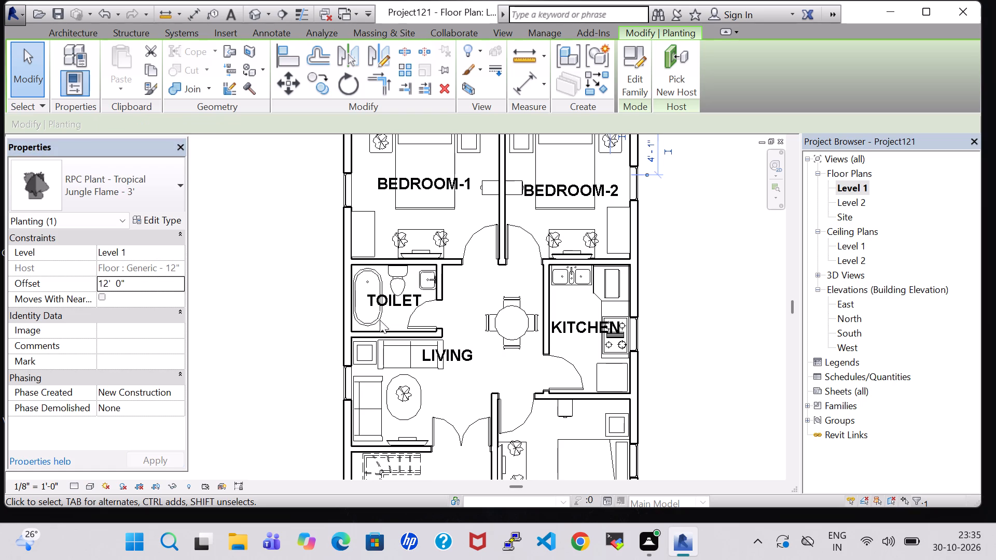
Save the project while switching to the 3D view.
{"action": "left_click", "coordinate": [252, 10]}
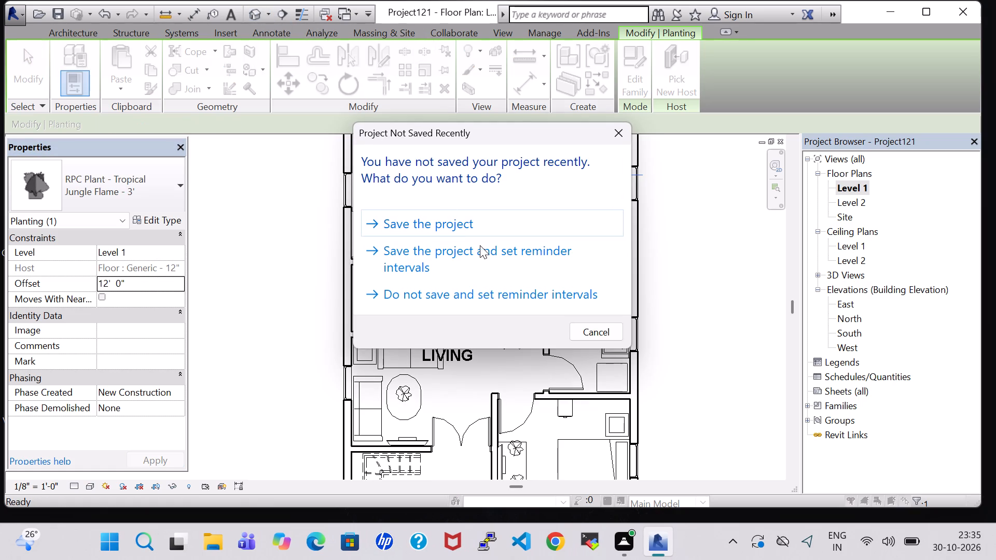
{"action": "left_click", "coordinate": [444, 215]}
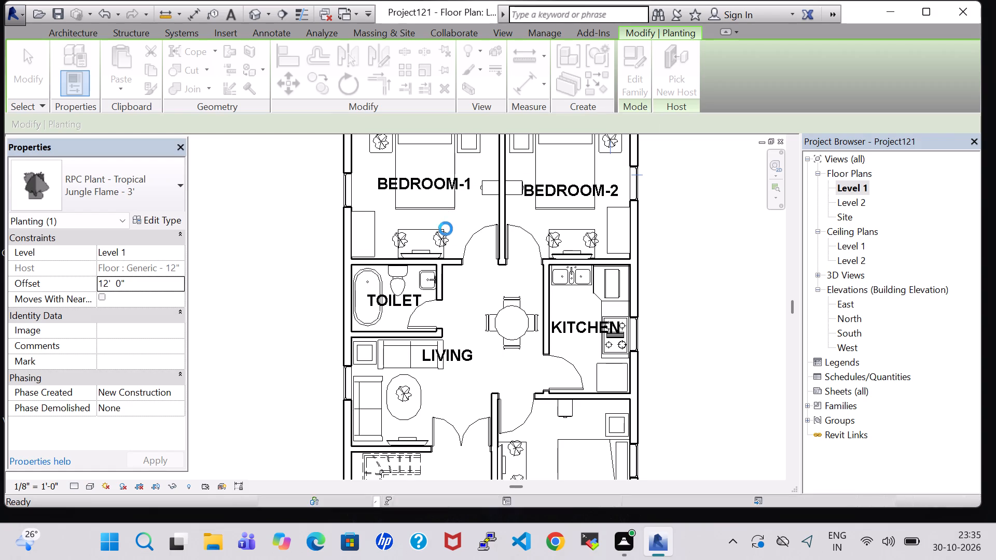
Nudge the Jungle Flame plant on the roof inward, away from the corner of the glass railing.
{"action": "scroll", "coordinate": [543, 235], "scroll_direction": "up", "scroll_amount": 1}
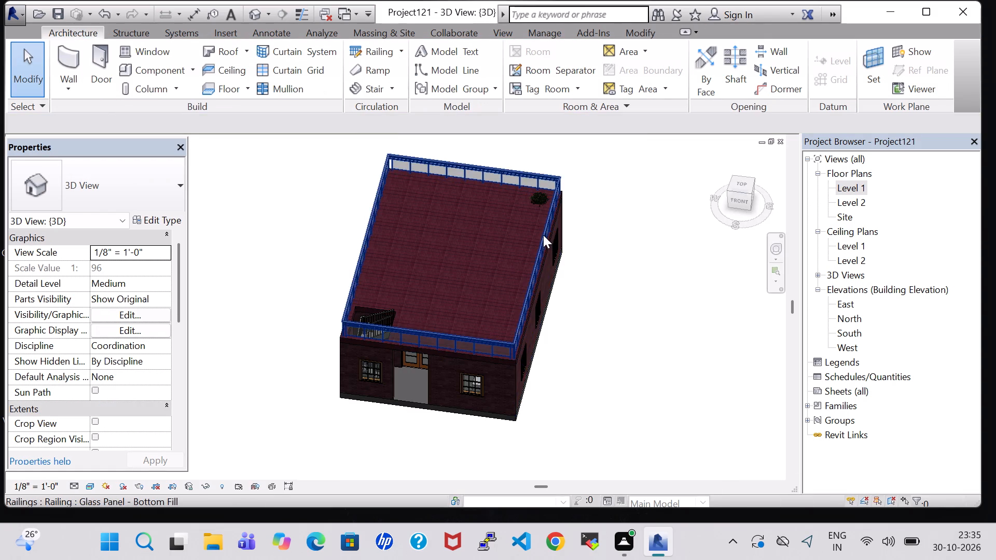
{"action": "scroll", "coordinate": [543, 235], "scroll_direction": "up", "scroll_amount": 4}
{"action": "middle_click_drag", "start_coordinate": [620, 377], "coordinate": [618, 362], "text": "shift"}
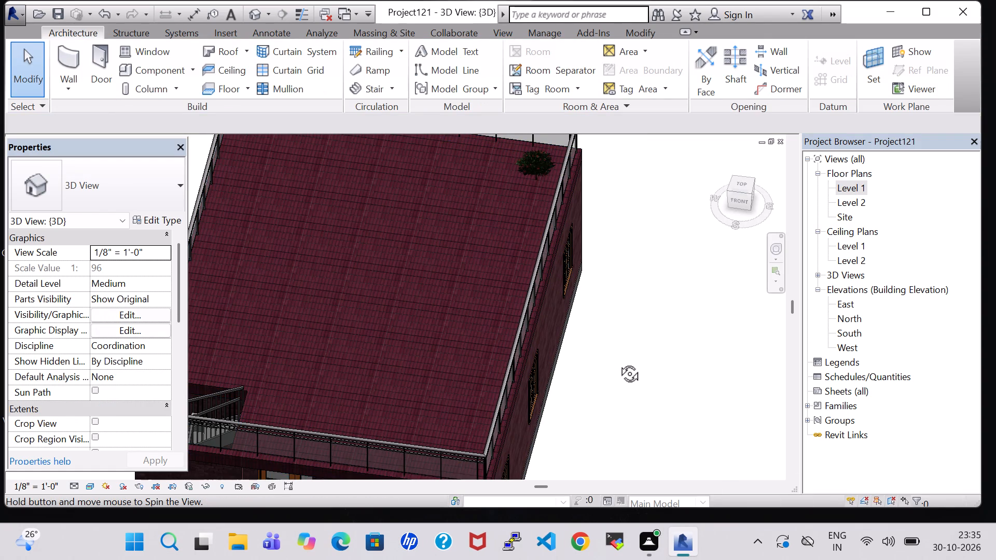
{"action": "middle_click_drag", "start_coordinate": [618, 362], "coordinate": [628, 256], "text": "shift"}
{"action": "scroll", "coordinate": [460, 227], "scroll_direction": "up", "scroll_amount": 5}
{"action": "middle_click_drag", "start_coordinate": [460, 219], "coordinate": [506, 234]}
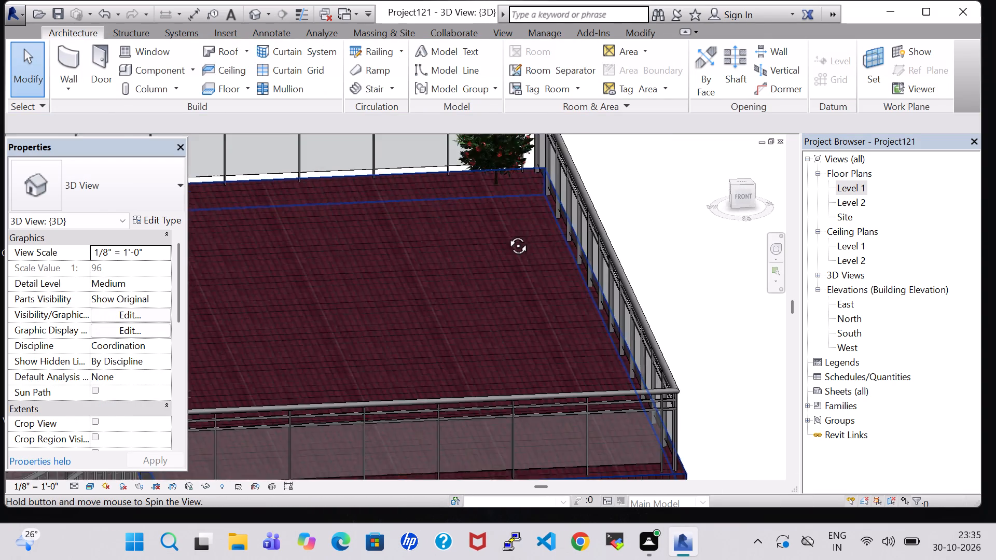
{"action": "middle_click_drag", "start_coordinate": [506, 234], "coordinate": [519, 237]}
{"action": "middle_click_drag", "start_coordinate": [381, 157], "coordinate": [405, 287]}
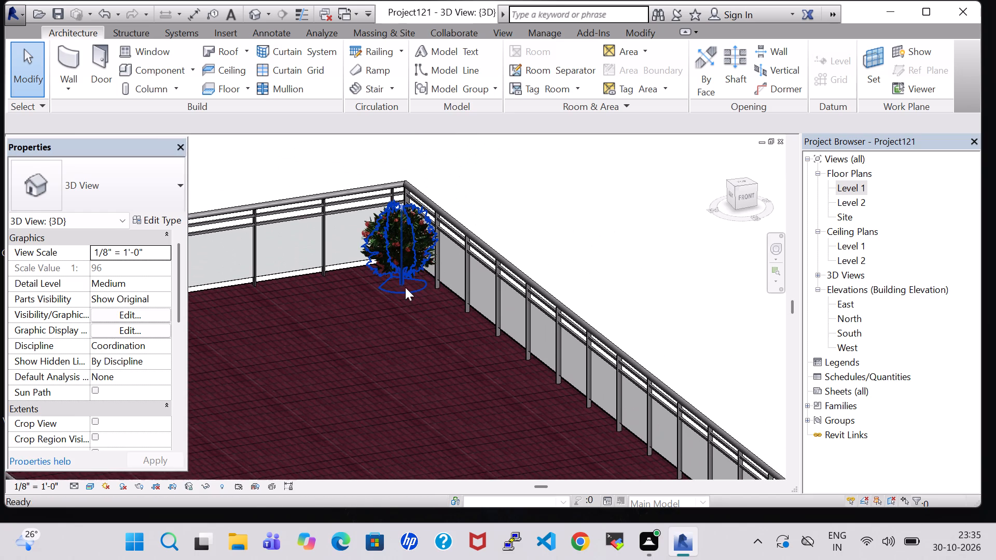
{"action": "key", "text": "Down"}
{"action": "key", "text": "Down"}
{"action": "key", "text": "Down"}
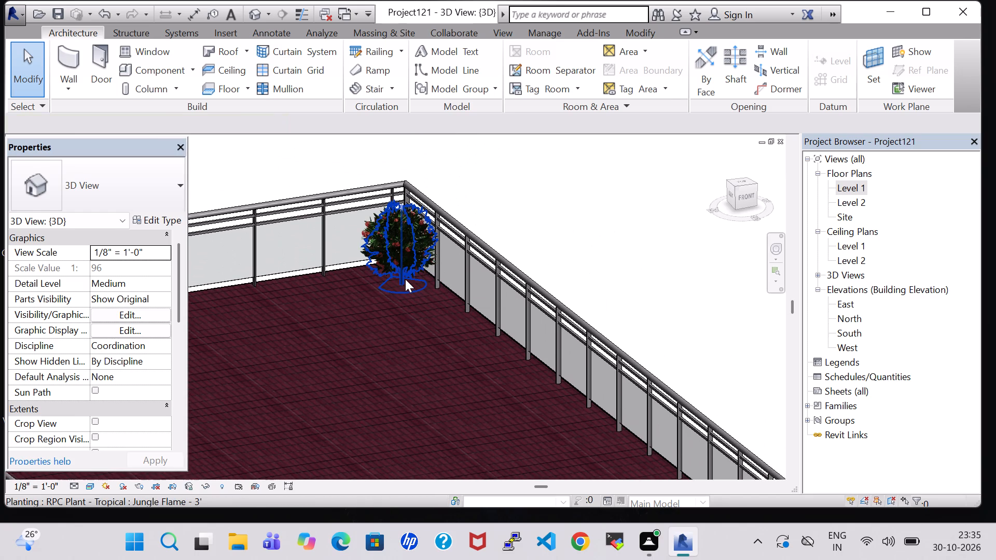
{"action": "left_click", "coordinate": [405, 279]}
{"action": "key", "text": "Down"}
{"action": "key", "text": "Down"}
{"action": "key", "text": "Down"}
{"action": "key", "text": "Left"}
{"action": "key", "text": "Left"}
{"action": "key", "text": "Left"}
{"action": "key", "text": "Left"}
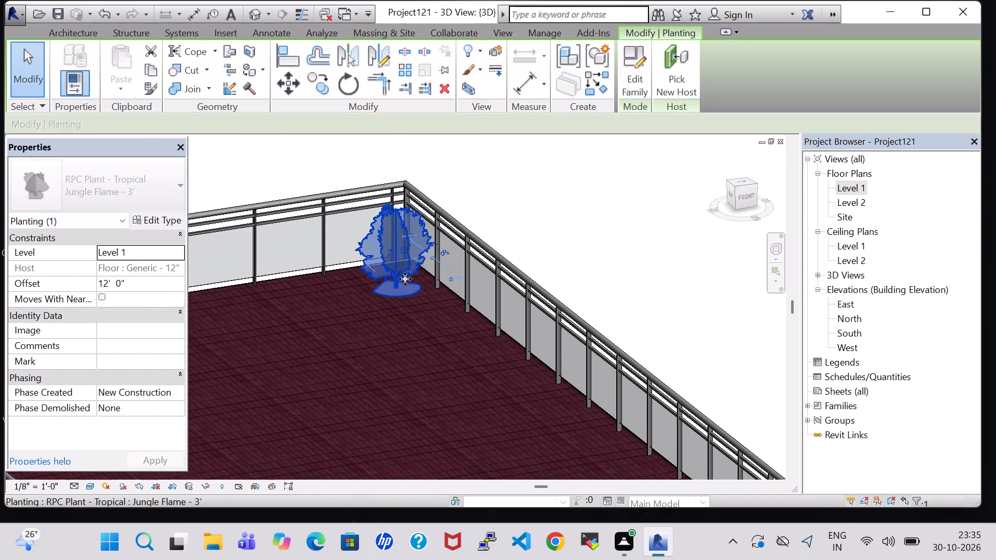
{"action": "key", "text": "Left"}
{"action": "key", "text": "Left"}
{"action": "key", "text": "Left"}
{"action": "key", "text": "Left"}
{"action": "key", "text": "Left"}
{"action": "key", "text": "Left"}
{"action": "key", "text": "Left"}
{"action": "key", "text": "Left"}
{"action": "key", "text": "Down"}
{"action": "key", "text": "Down"}
{"action": "key", "text": "Down"}
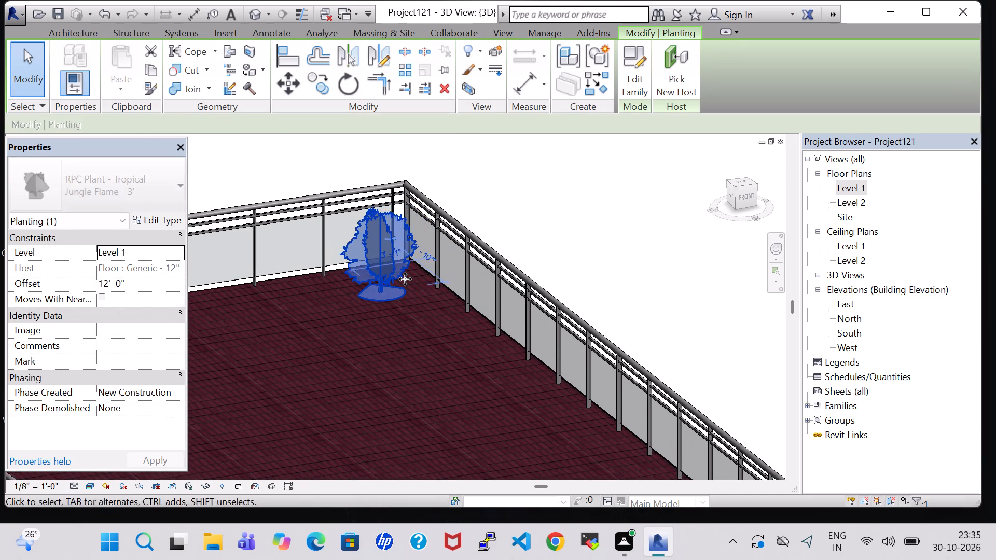
On the Level 1 plan, place another Tropical Agave - 1.5' plant over the middle of the Bedroom-2 bed.
{"action": "double_click", "coordinate": [849, 184]}
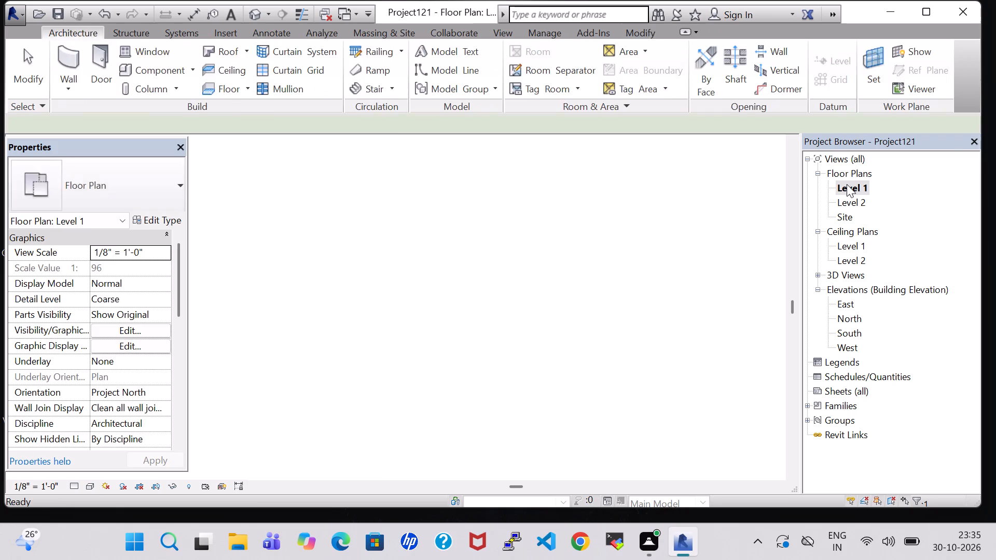
{"action": "scroll", "coordinate": [619, 279], "scroll_direction": "down", "scroll_amount": 3}
{"action": "middle_click_drag", "start_coordinate": [671, 223], "coordinate": [681, 366]}
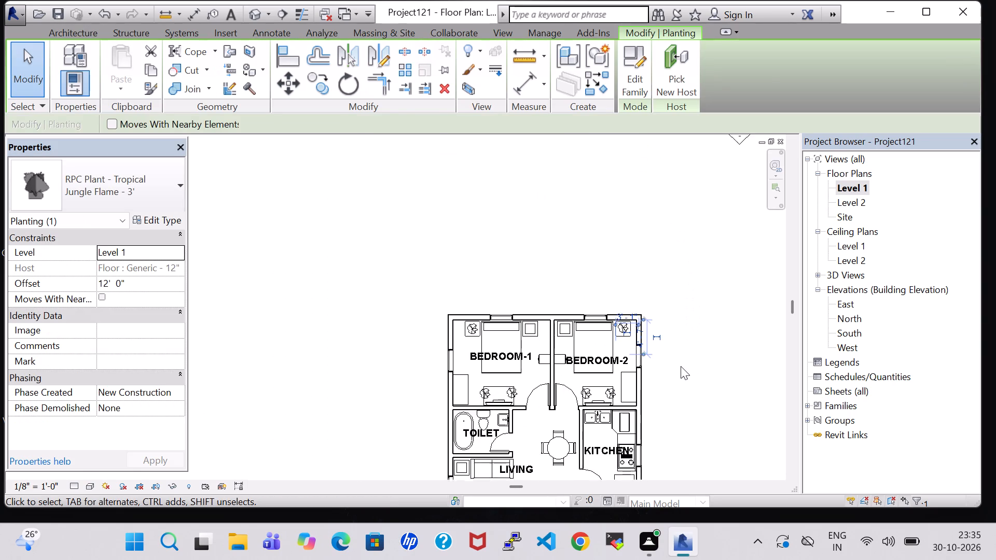
{"action": "scroll", "coordinate": [681, 366], "scroll_direction": "up", "scroll_amount": 6}
{"action": "scroll", "coordinate": [572, 241], "scroll_direction": "down", "scroll_amount": 1}
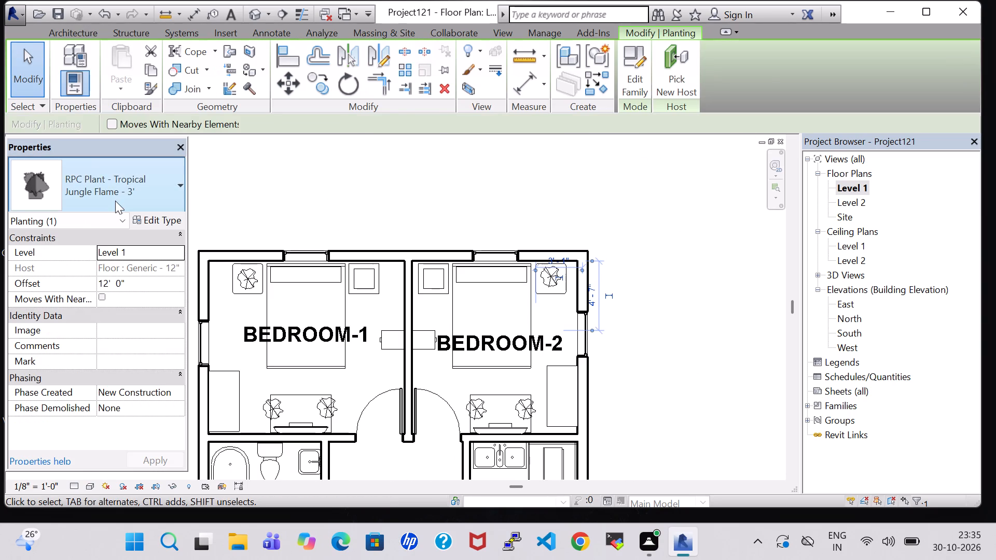
{"action": "left_click", "coordinate": [638, 316]}
{"action": "left_click", "coordinate": [556, 281]}
{"action": "right_click", "coordinate": [556, 281]}
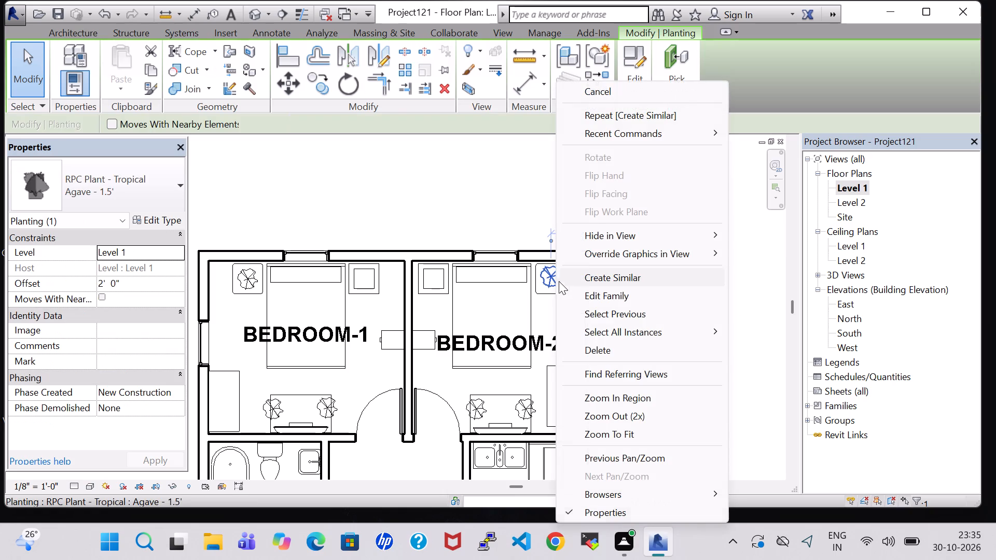
{"action": "left_click", "coordinate": [611, 276]}
{"action": "left_click", "coordinate": [491, 306]}
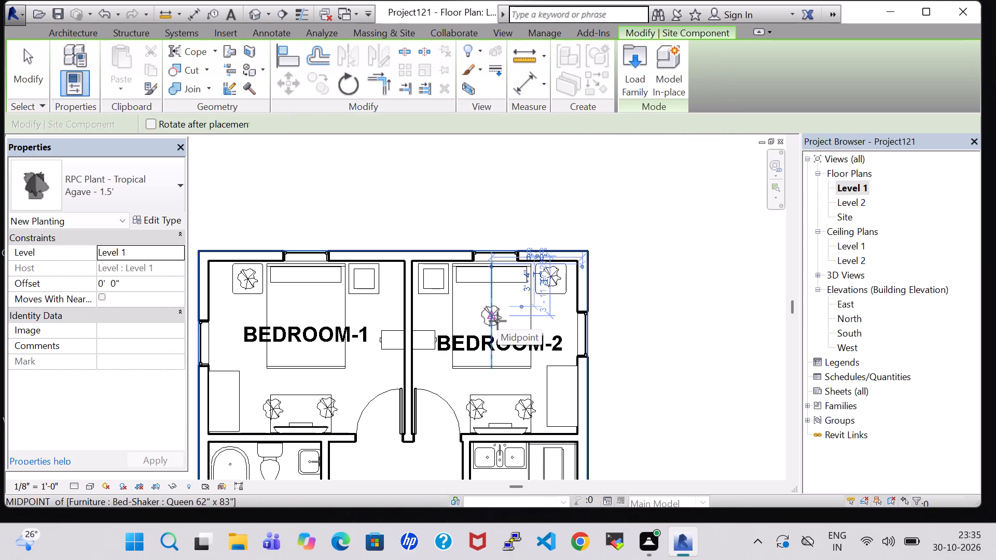
{"action": "key", "text": "Escape"}
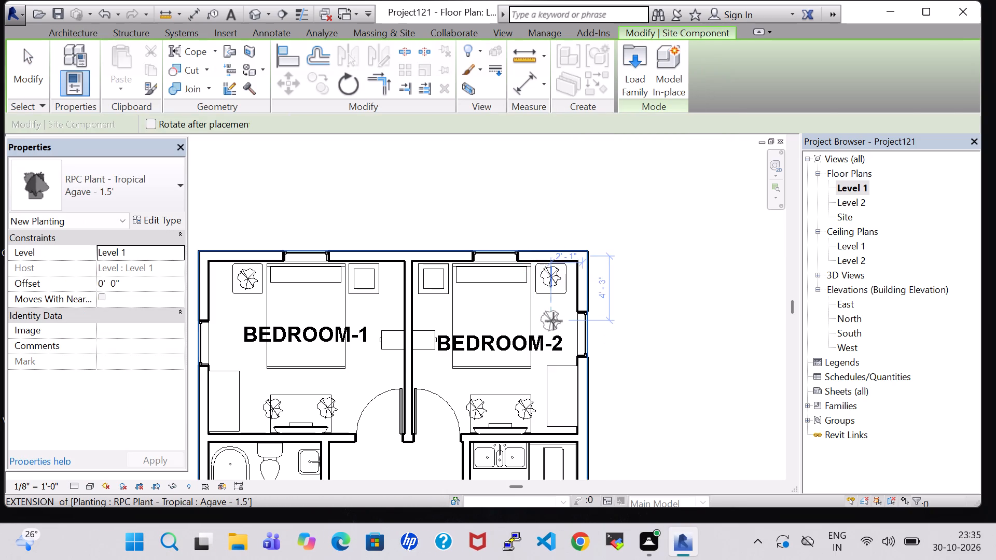
{"action": "key", "text": "Escape"}
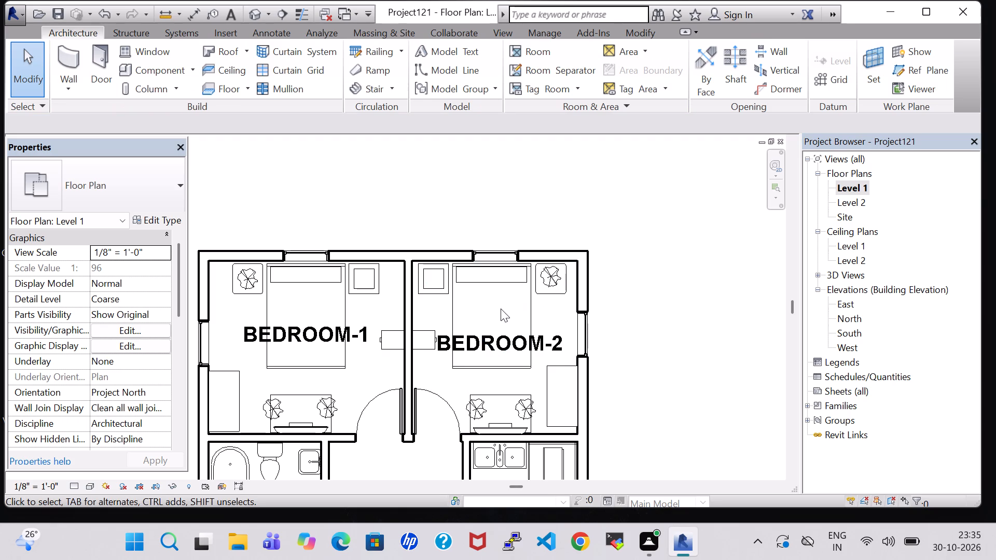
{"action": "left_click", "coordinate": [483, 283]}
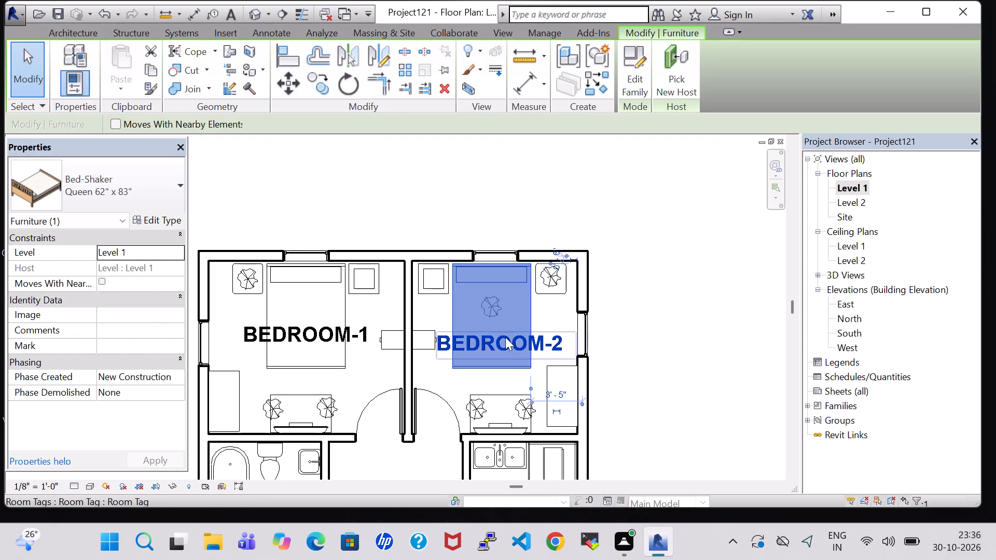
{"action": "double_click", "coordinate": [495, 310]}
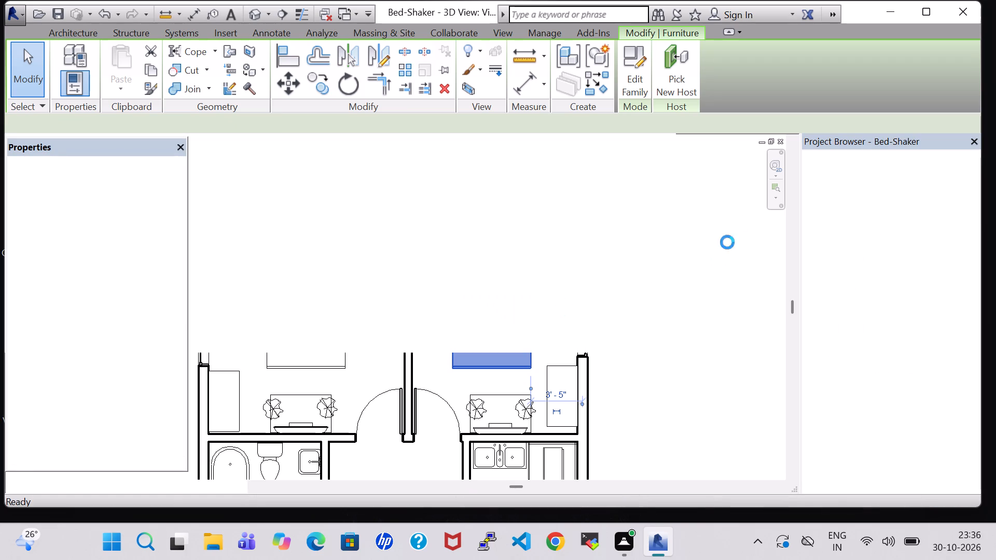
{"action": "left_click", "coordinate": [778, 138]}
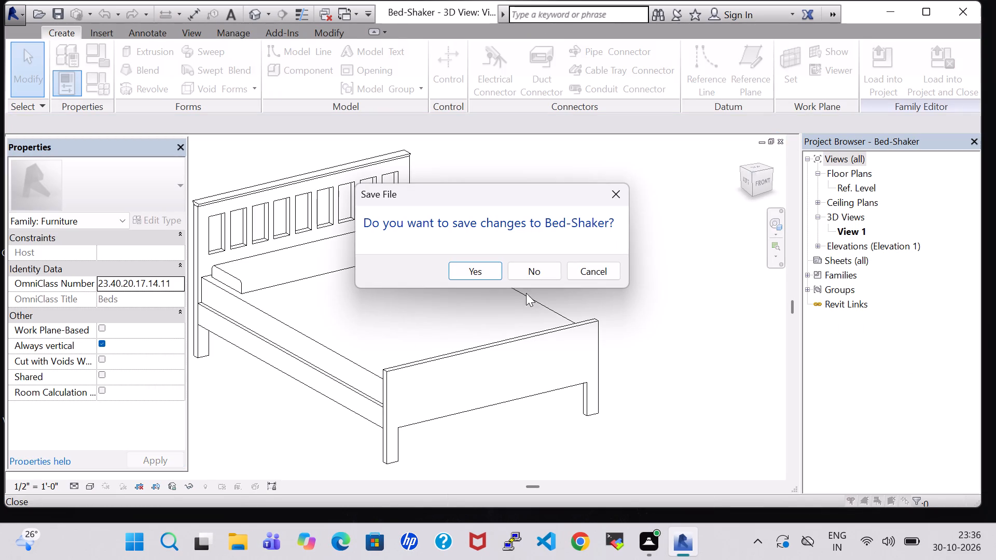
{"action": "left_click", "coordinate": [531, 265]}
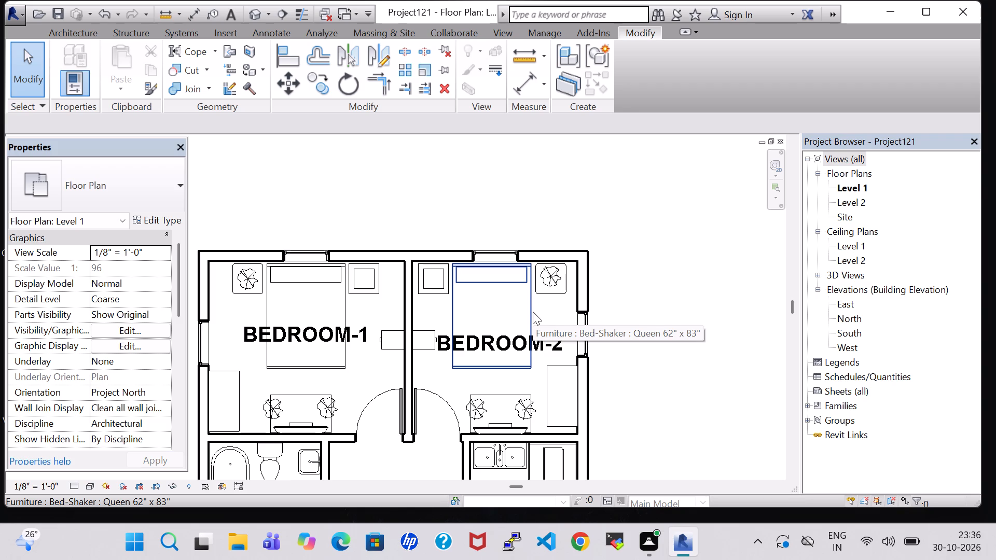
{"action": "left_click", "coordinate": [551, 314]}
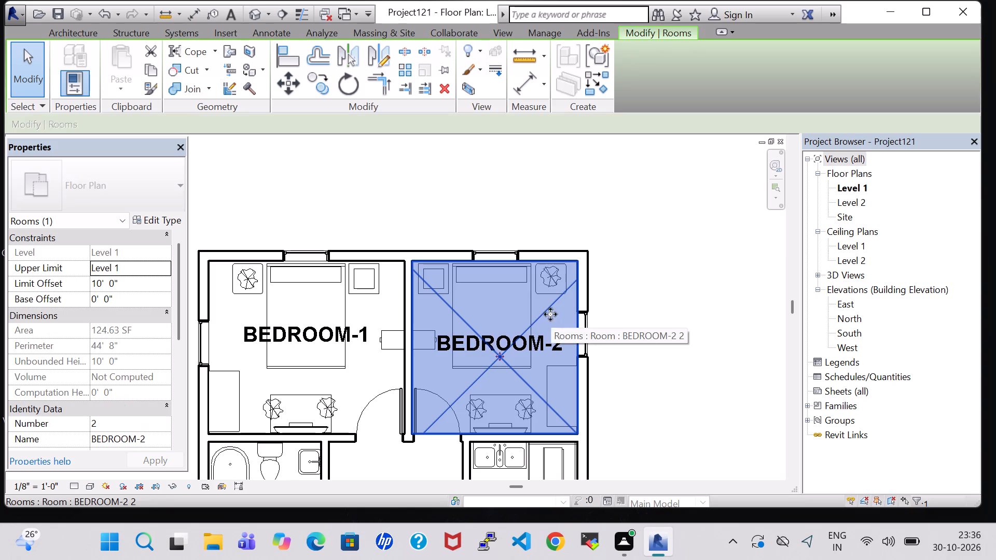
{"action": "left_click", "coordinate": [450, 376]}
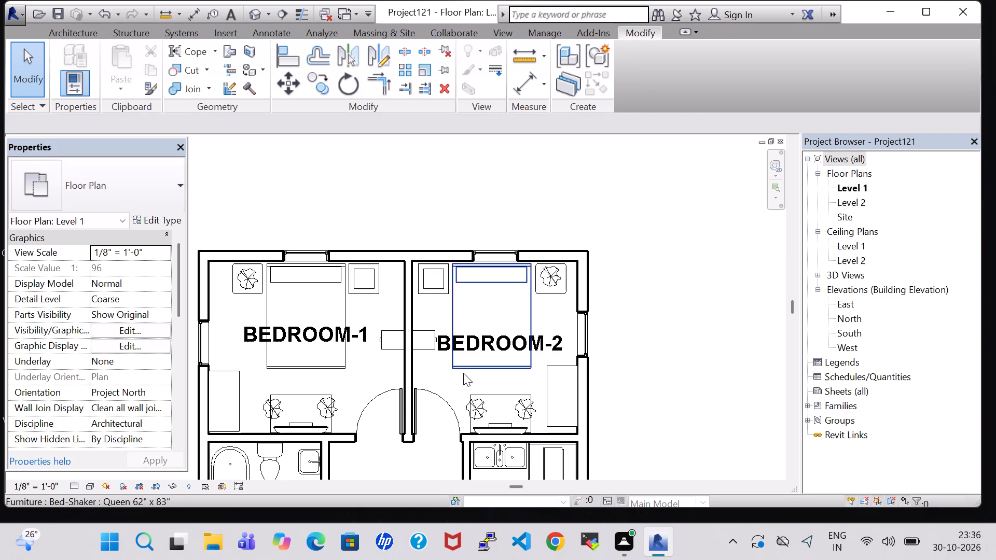
Nudge the Bedroom-2 bed down toward the TV table until its headboard end uncovers the newly placed plant.
{"action": "left_click", "coordinate": [463, 372]}
{"action": "key", "text": "Down"}
{"action": "key", "text": "Down"}
{"action": "key", "text": "Down"}
{"action": "key", "text": "Down"}
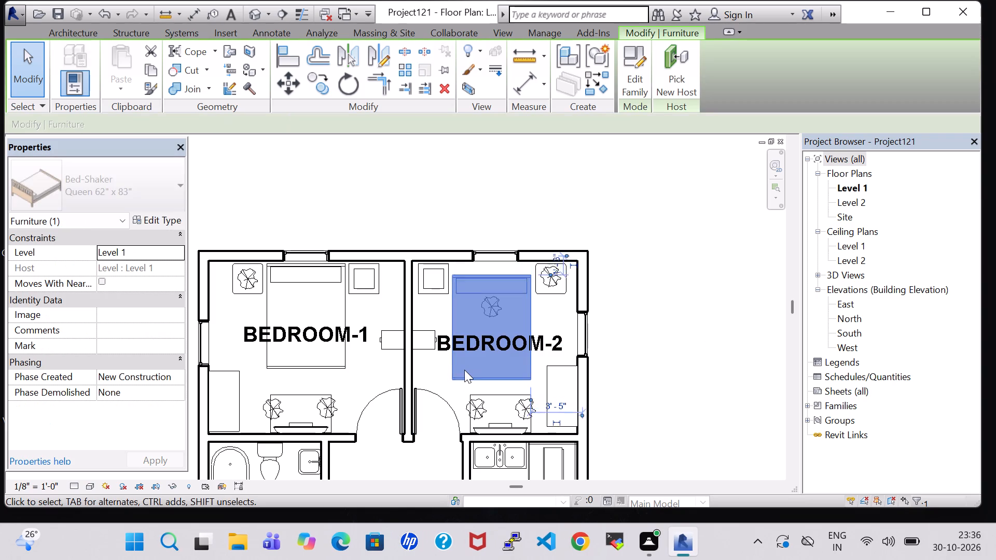
{"action": "key", "text": "Down"}
{"action": "key", "text": "Down"}
{"action": "key", "text": "Down"}
{"action": "key", "text": "Down"}
{"action": "key", "text": "Down"}
{"action": "key", "text": "Down"}
{"action": "key", "text": "Down"}
{"action": "key", "text": "Down"}
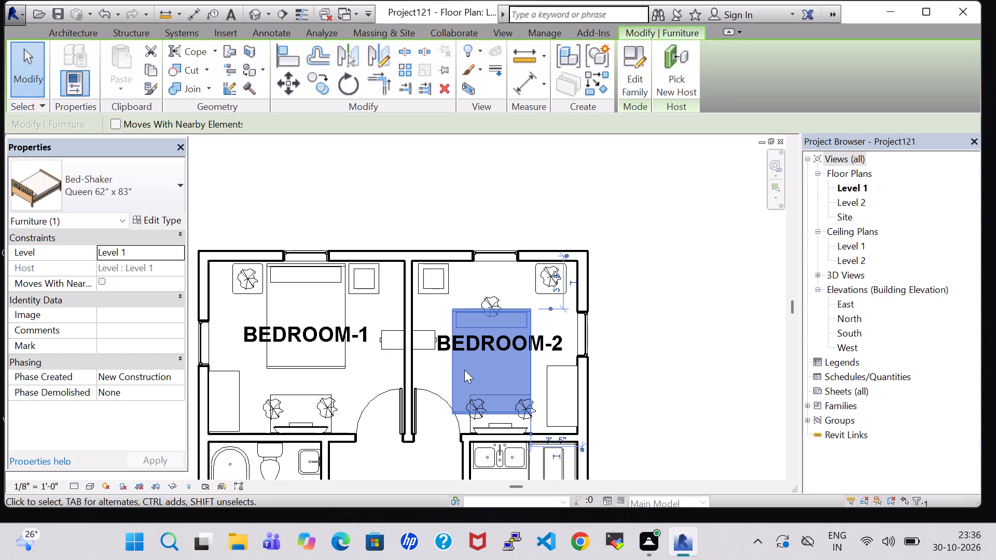
Change the Agave plant at the headboard of the Bedroom-2 bed to the Tropical Jungle Flame - 3' type.
{"action": "left_click", "coordinate": [497, 299]}
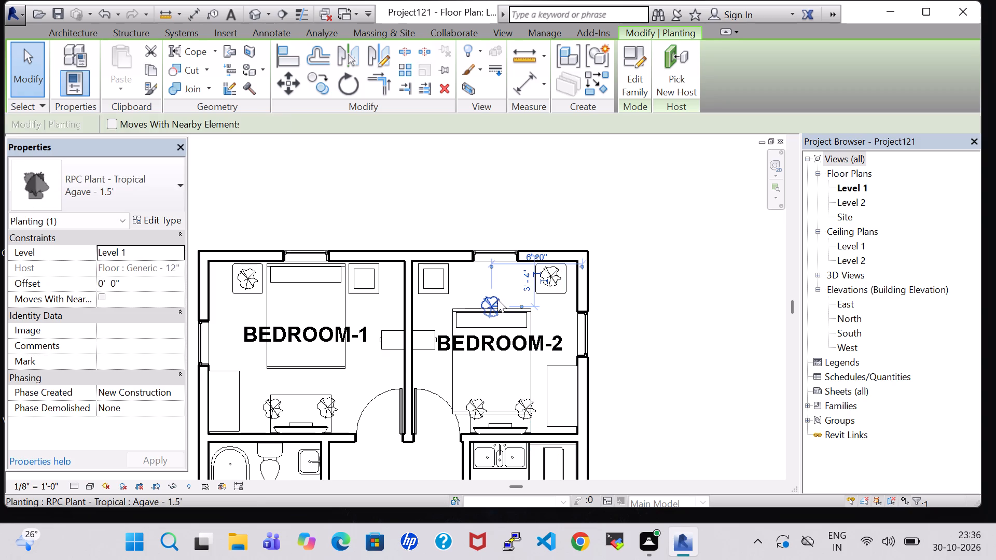
{"action": "left_click", "coordinate": [493, 300]}
{"action": "left_click", "coordinate": [141, 175]}
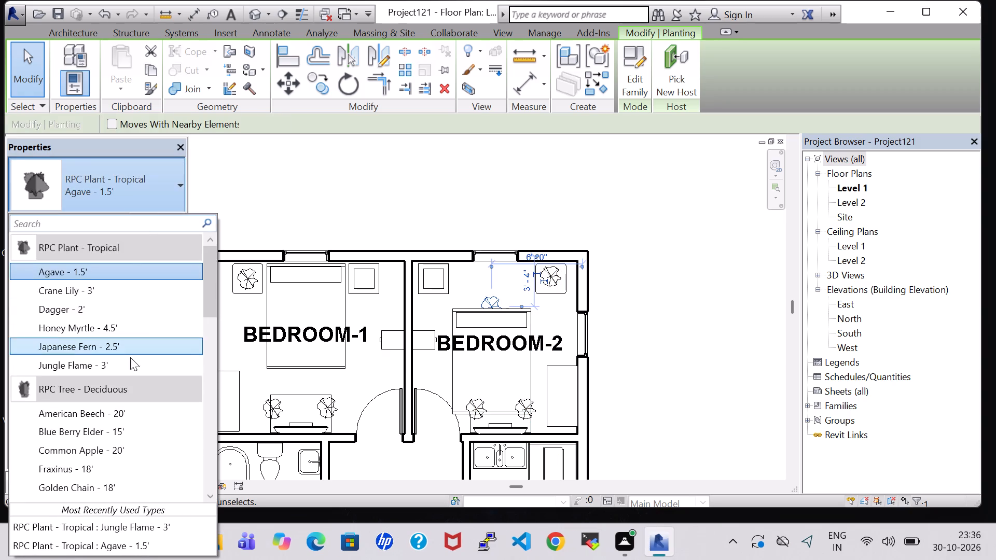
{"action": "left_click", "coordinate": [130, 361]}
{"action": "left_click", "coordinate": [717, 360]}
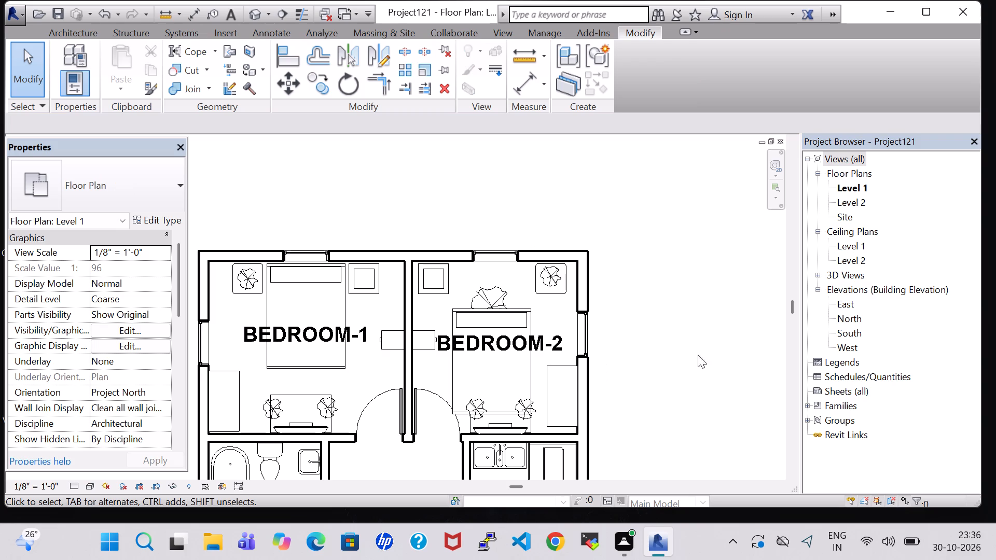
Move the Jungle Flame plant from the Bedroom-2 bed onto the wall between the two bedrooms, just above their doors.
{"action": "left_click", "coordinate": [504, 313]}
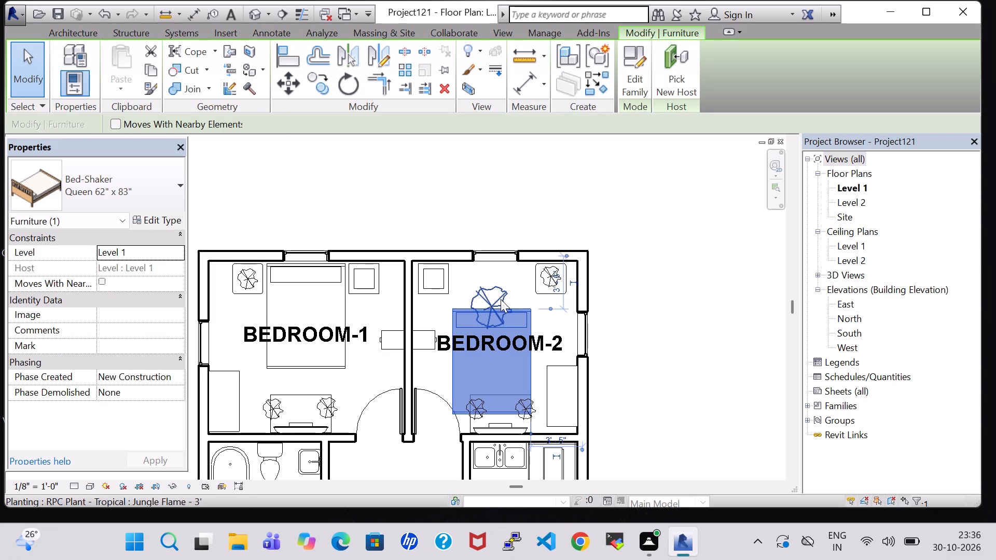
{"action": "middle_click_drag", "start_coordinate": [496, 294], "coordinate": [529, 312]}
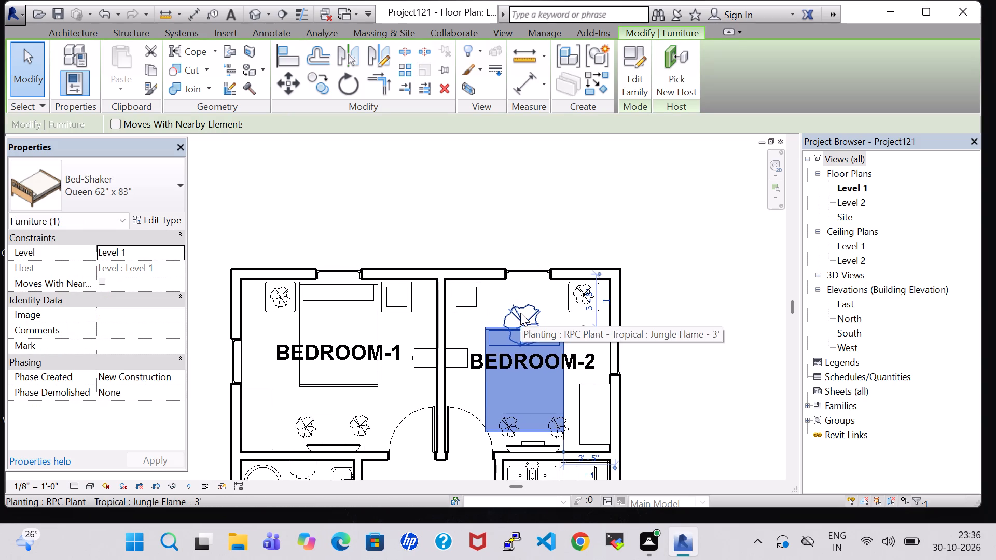
{"action": "left_click_drag", "start_coordinate": [520, 313], "coordinate": [444, 359]}
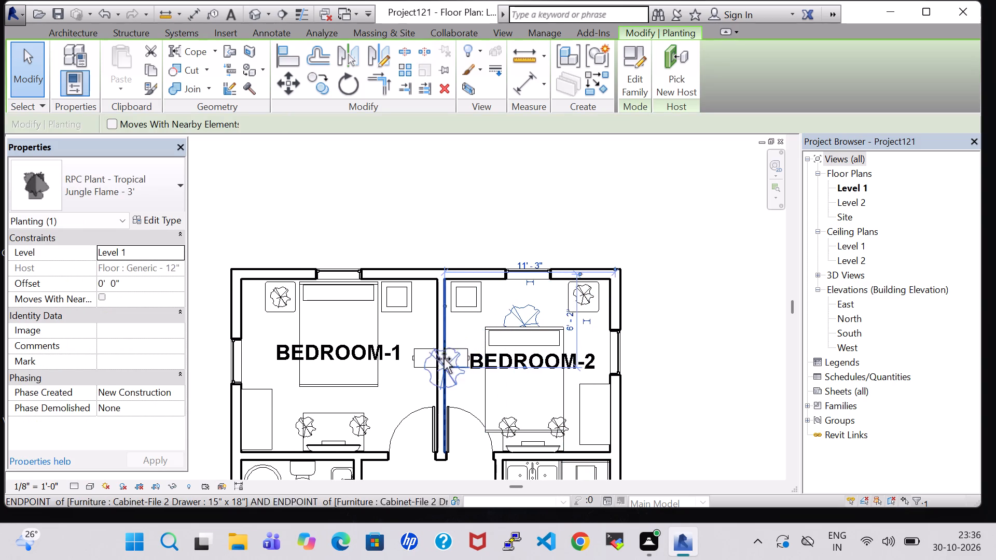
{"action": "left_click_drag", "start_coordinate": [444, 359], "coordinate": [442, 372]}
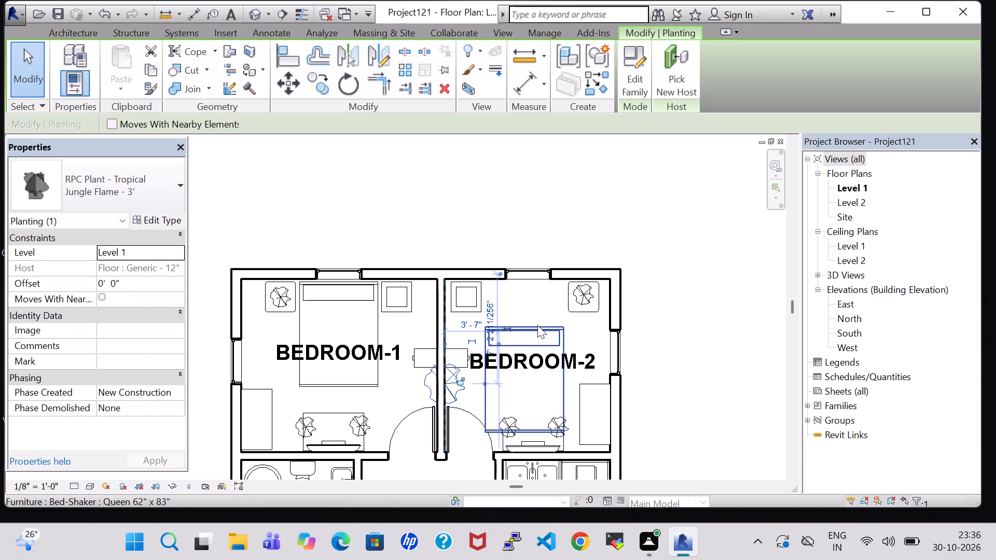
Nudge the Bedroom-2 bed back up between its nightstands, leaving a slight gap from the window wall.
{"action": "left_click", "coordinate": [537, 325]}
{"action": "key", "text": "Up"}
{"action": "key", "text": "Up"}
{"action": "key", "text": "Up"}
{"action": "key", "text": "Up"}
{"action": "key", "text": "Up"}
{"action": "key", "text": "Up"}
{"action": "key", "text": "Up"}
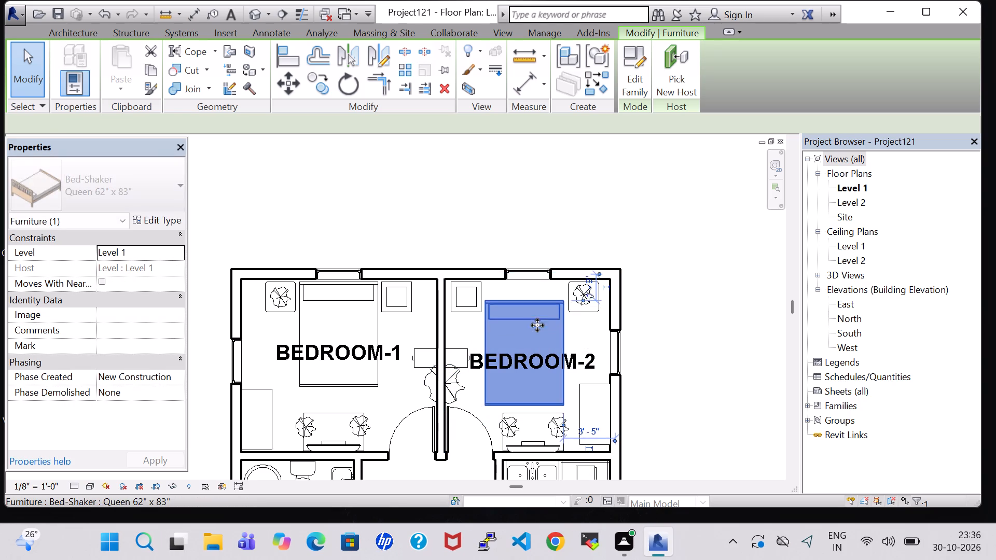
{"action": "key", "text": "Up"}
{"action": "key", "text": "Up"}
{"action": "key", "text": "Up"}
{"action": "key", "text": "Up"}
{"action": "key", "text": "Up"}
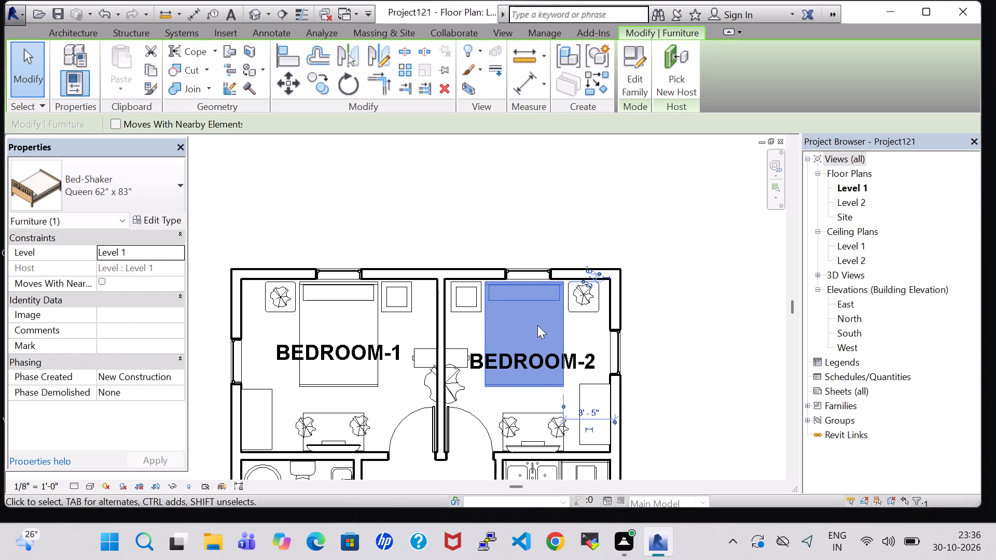
{"action": "key", "text": "Down"}
{"action": "left_click", "coordinate": [681, 330]}
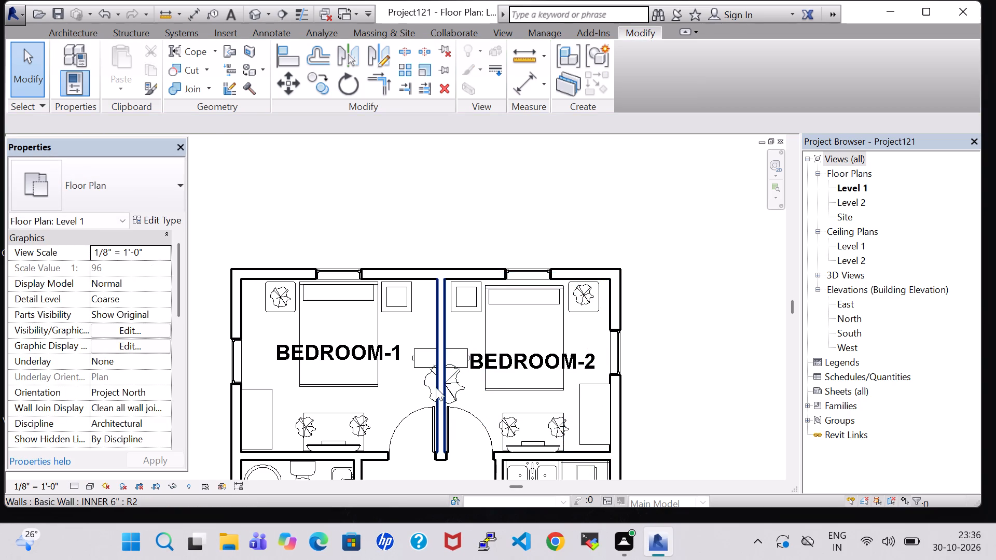
Set the offset of the Jungle Flame plant on the wall between the bedrooms to 11' 0".
{"action": "left_click", "coordinate": [454, 392]}
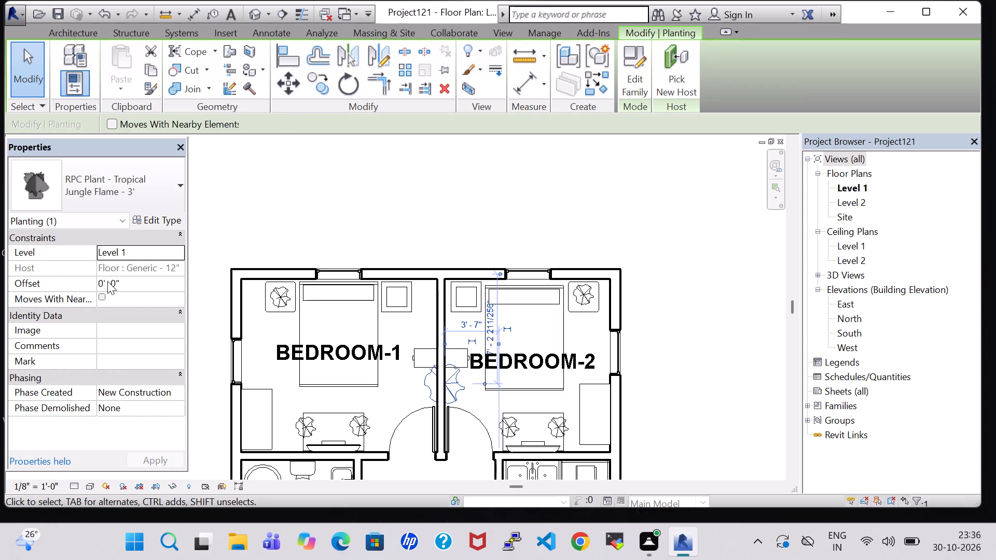
{"action": "left_click", "coordinate": [106, 285]}
{"action": "key", "text": "Left"}
{"action": "key", "text": "BackSpace"}
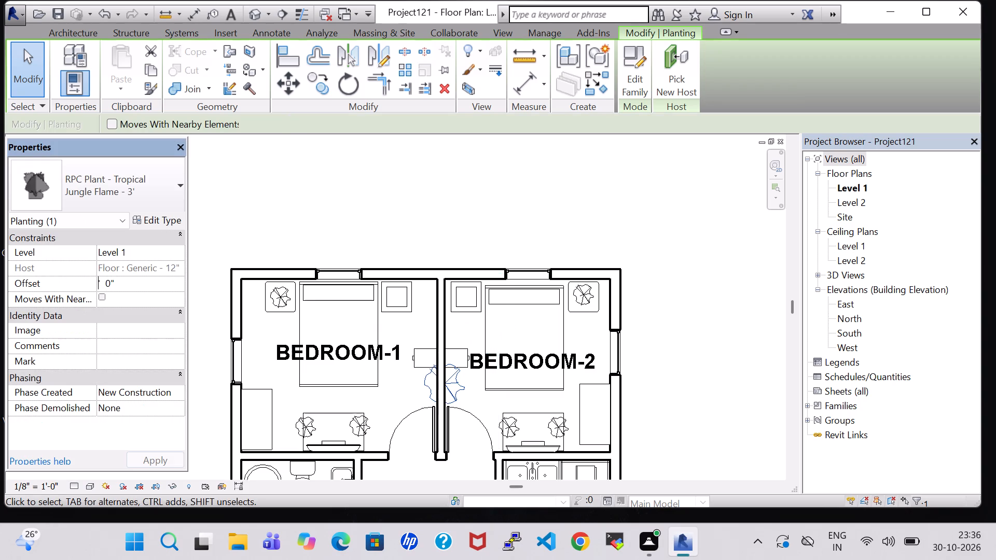
{"action": "type", "text": "11"}
{"action": "left_click", "coordinate": [142, 458]}
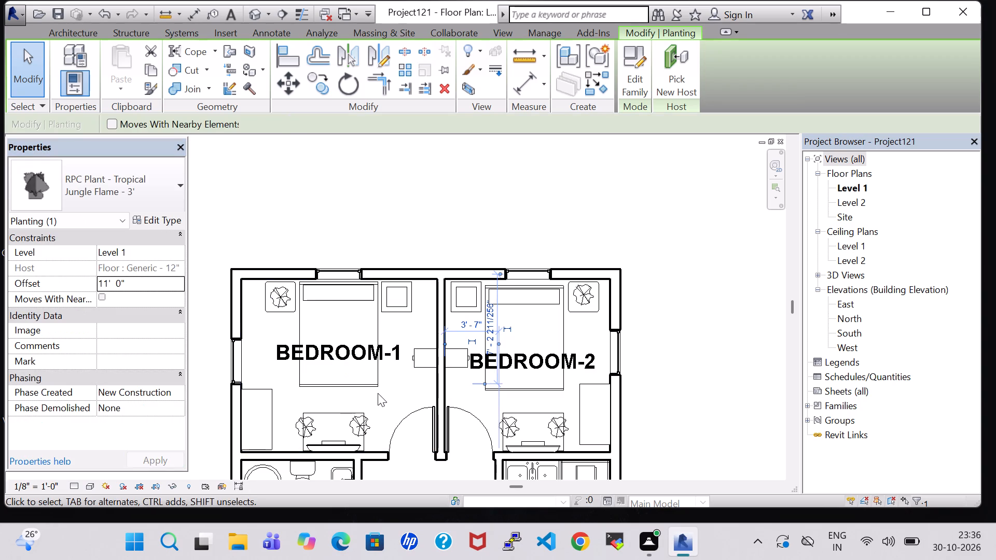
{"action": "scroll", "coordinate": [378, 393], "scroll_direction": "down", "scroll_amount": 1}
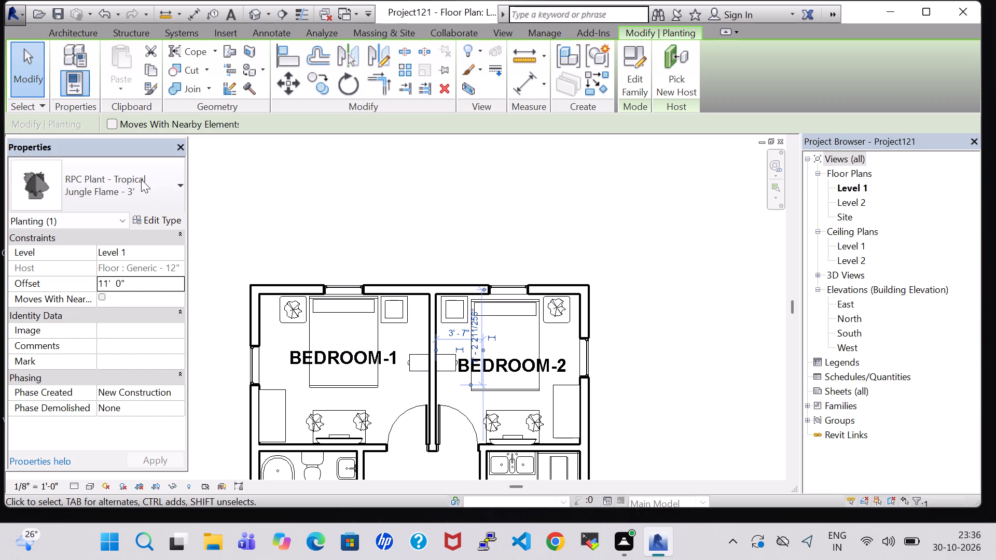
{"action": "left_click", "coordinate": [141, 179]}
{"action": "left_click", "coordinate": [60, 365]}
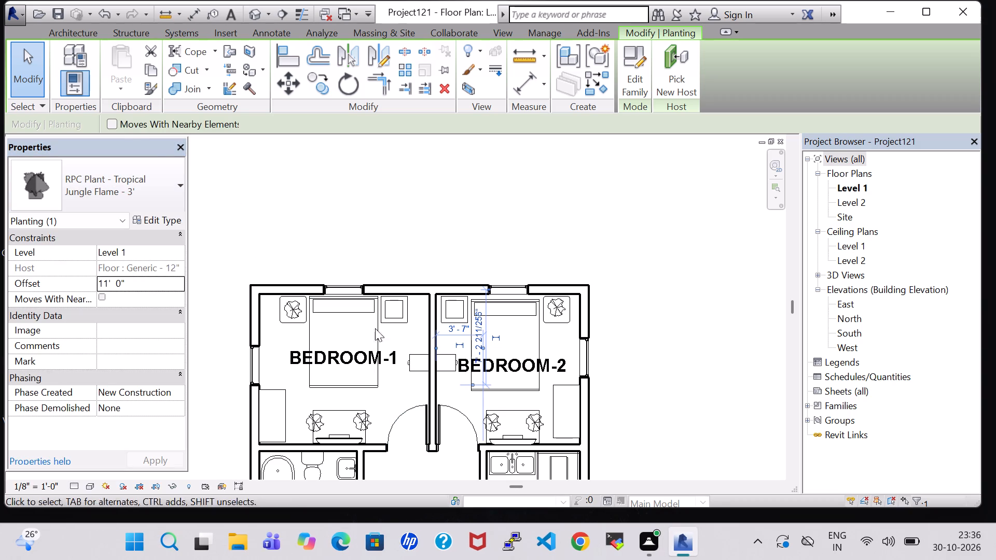
Place two Tropical Jungle Flame - 3' plants in Bedroom-1, one near the door and one beside the outer wall window.
{"action": "left_click", "coordinate": [60, 31]}
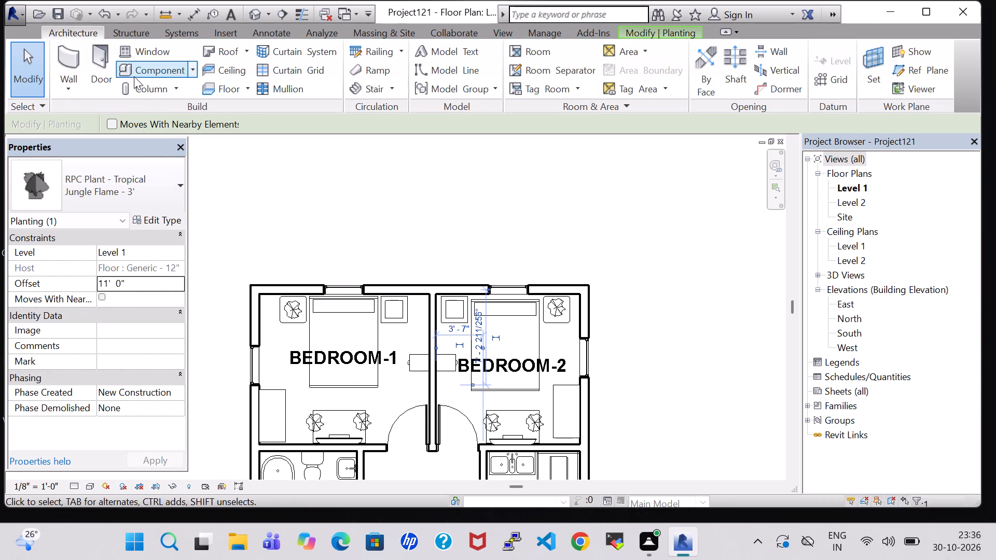
{"action": "left_click", "coordinate": [135, 71]}
{"action": "left_click", "coordinate": [174, 195]}
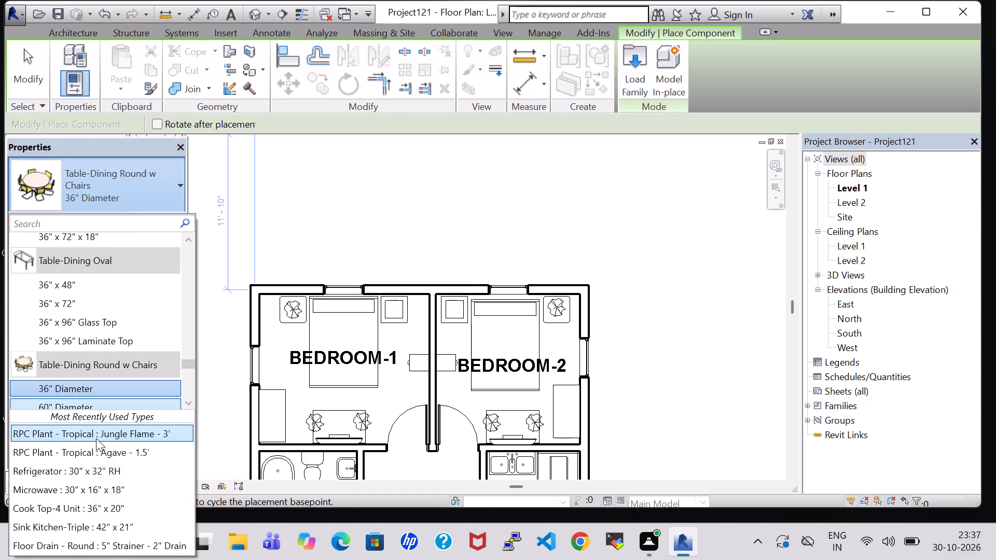
{"action": "left_click", "coordinate": [96, 438]}
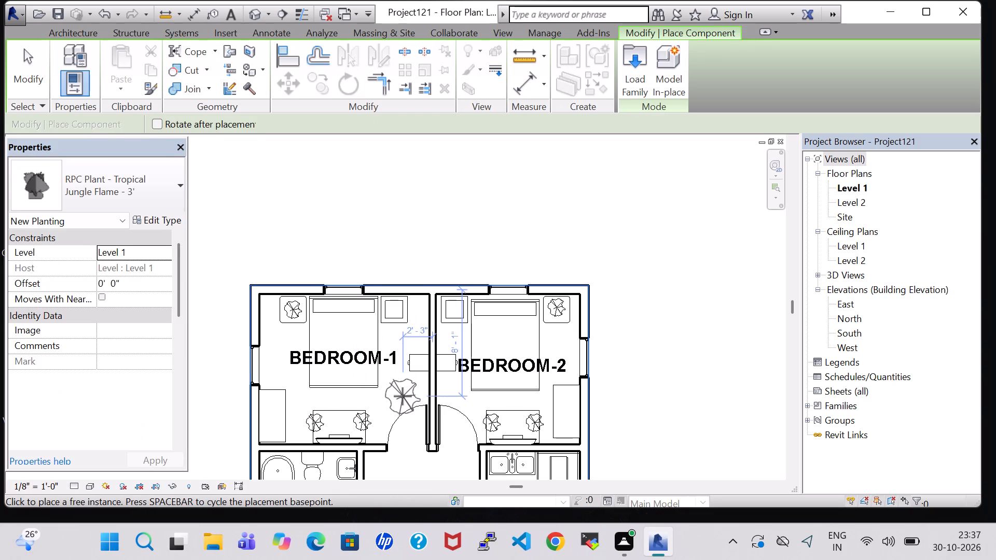
{"action": "left_click", "coordinate": [403, 396]}
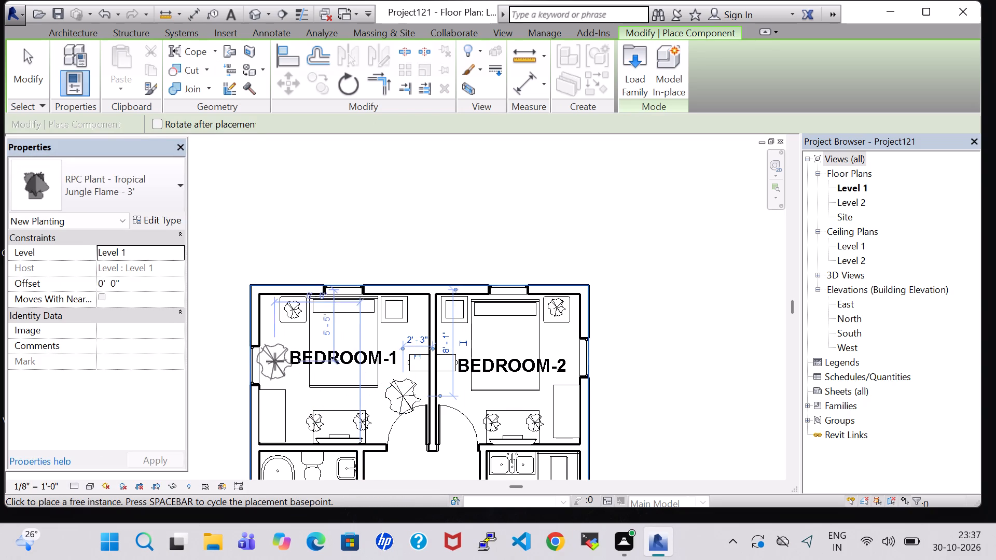
{"action": "left_click", "coordinate": [281, 357]}
Place more Jungle Flame - 3' plants: one in the living room, one beside the stair, two in the bedroom below the kitchen, one in the kitchen.
{"action": "middle_click_drag", "start_coordinate": [422, 461], "coordinate": [423, 313]}
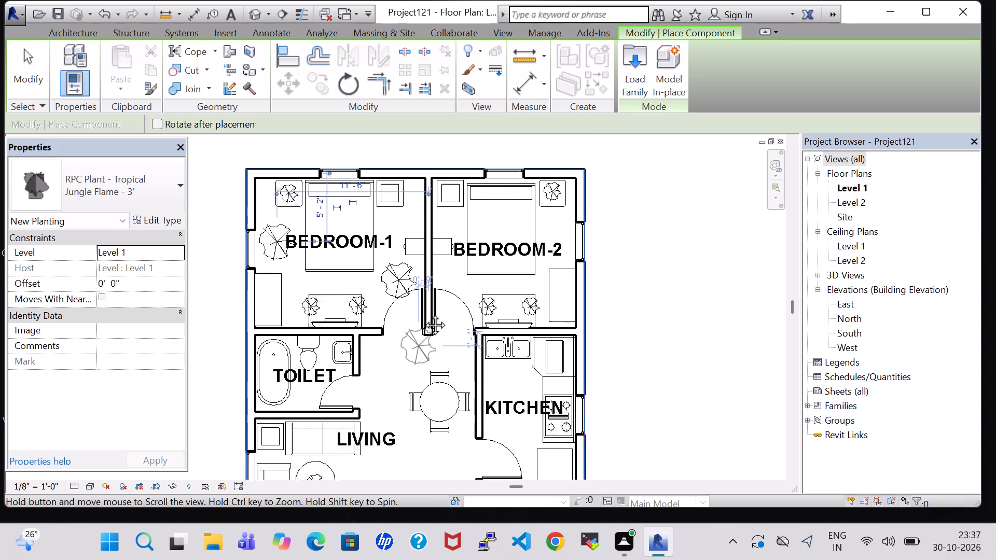
{"action": "middle_click_drag", "start_coordinate": [423, 313], "coordinate": [473, 214]}
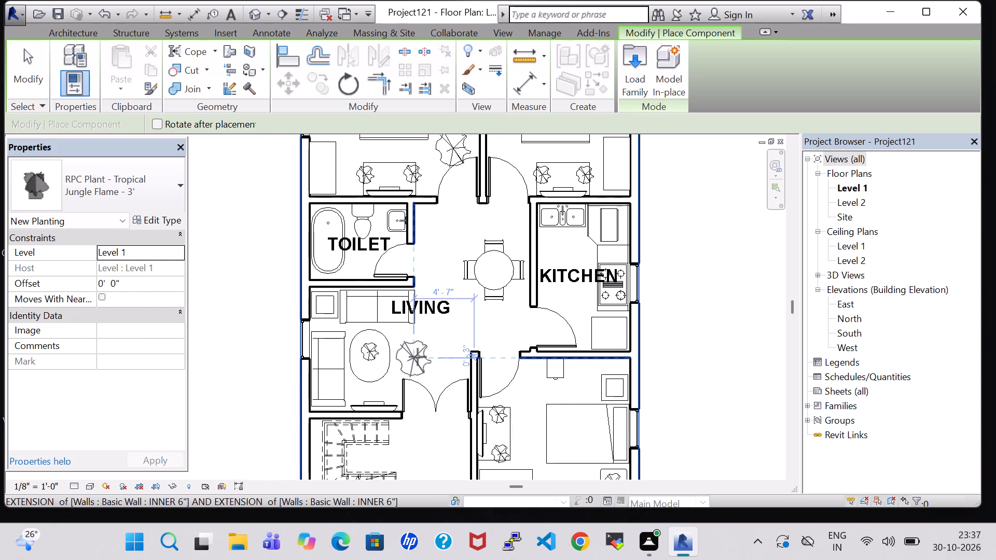
{"action": "left_click", "coordinate": [348, 383]}
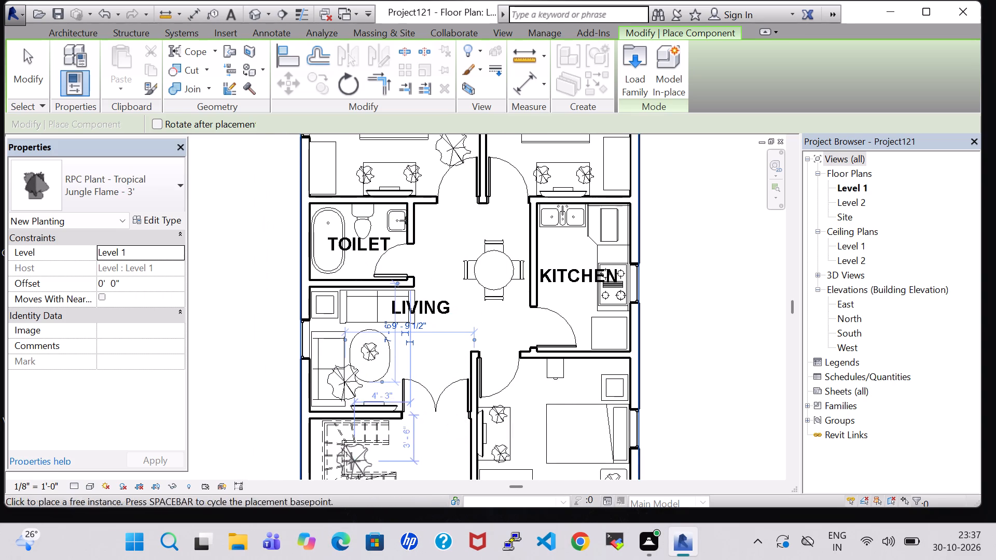
{"action": "left_click", "coordinate": [409, 457]}
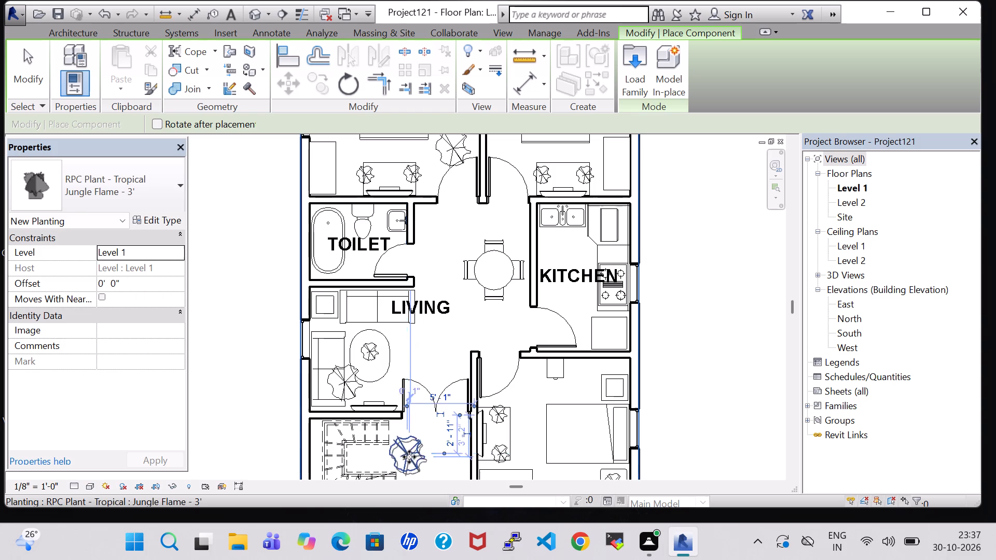
{"action": "middle_click_drag", "start_coordinate": [476, 426], "coordinate": [470, 402]}
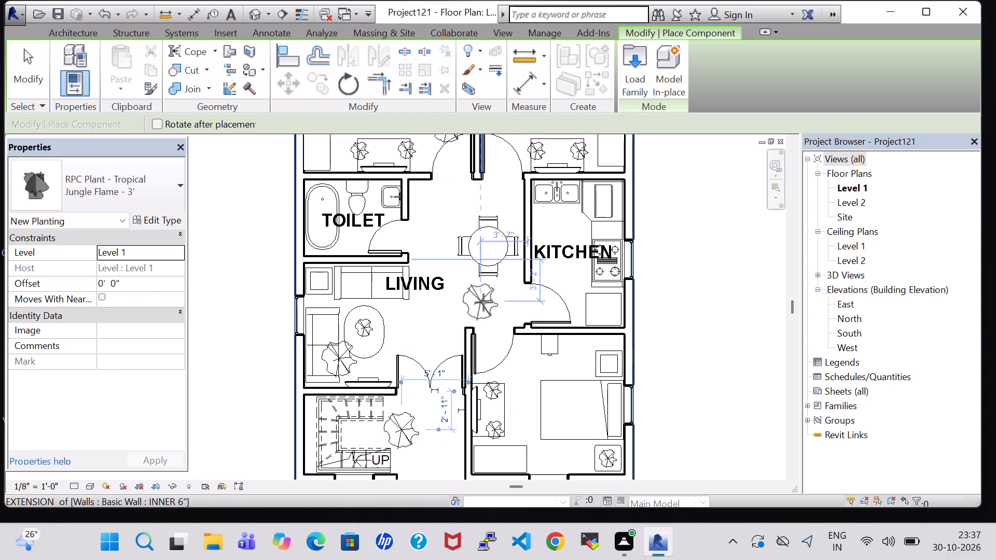
{"action": "left_click", "coordinate": [521, 428]}
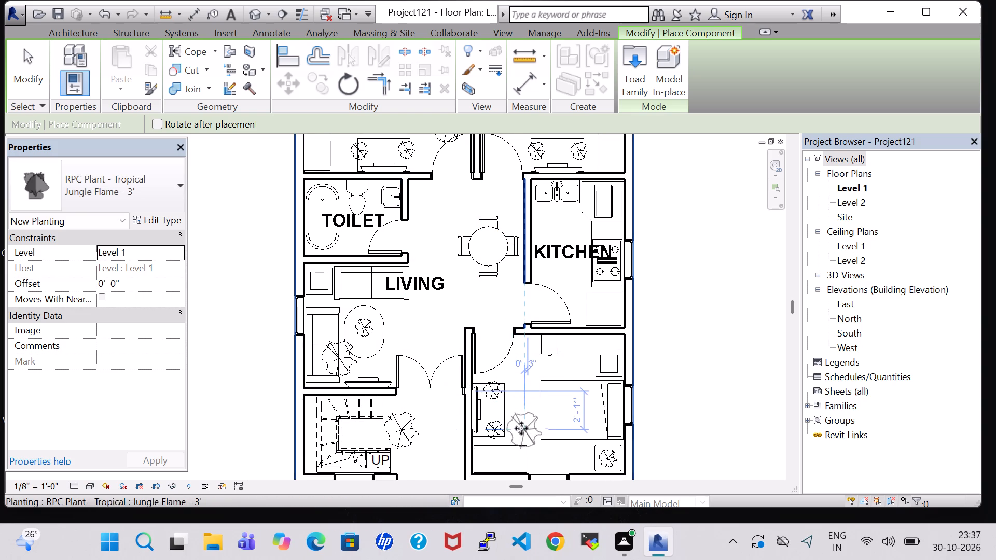
{"action": "left_click", "coordinate": [589, 358]}
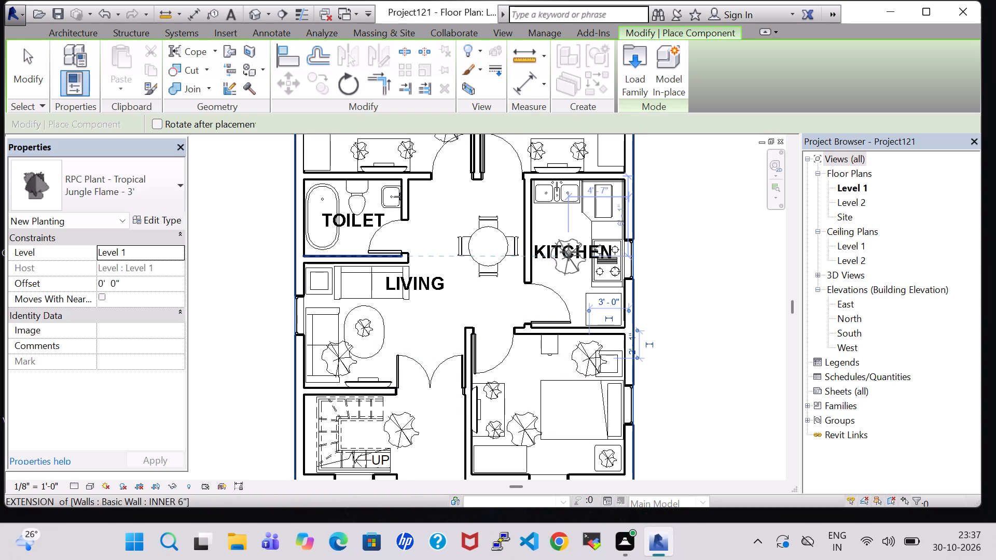
{"action": "left_click", "coordinate": [569, 226]}
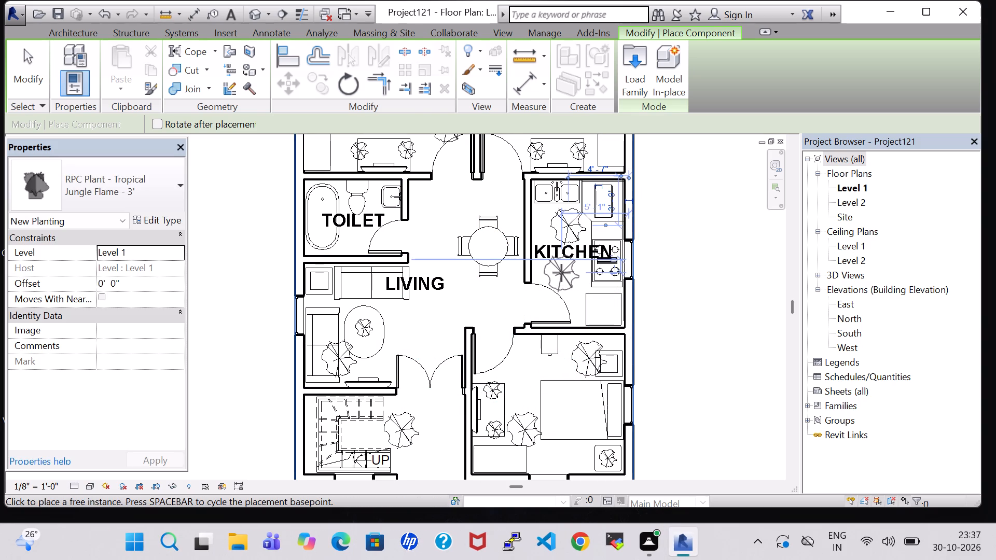
{"action": "key", "text": "Escape"}
{"action": "key", "text": "Escape"}
Set the kitchen Jungle Flame plant's offset to 11' 0".
{"action": "left_click", "coordinate": [560, 216]}
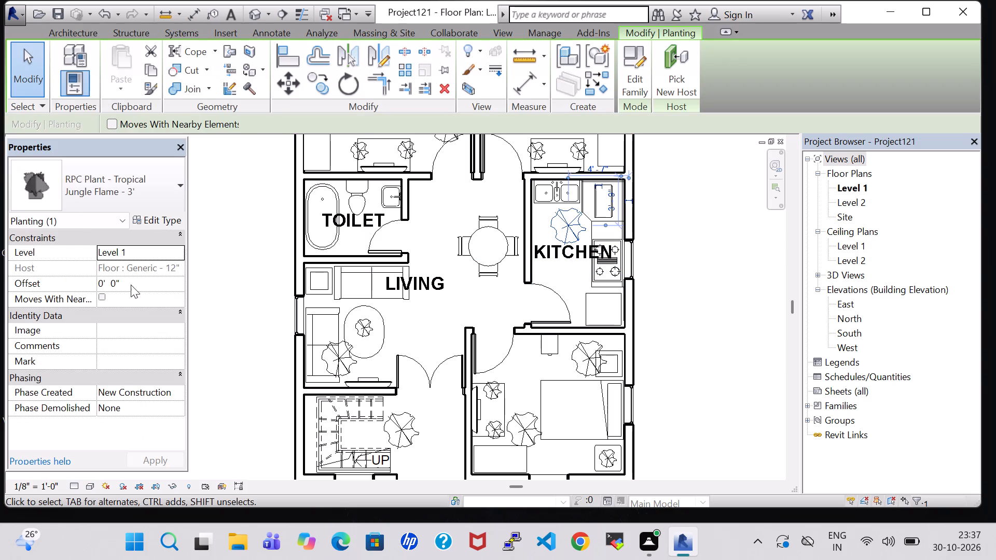
{"action": "left_click", "coordinate": [103, 284]}
{"action": "left_click", "coordinate": [103, 284]}
{"action": "key", "text": "BackSpace"}
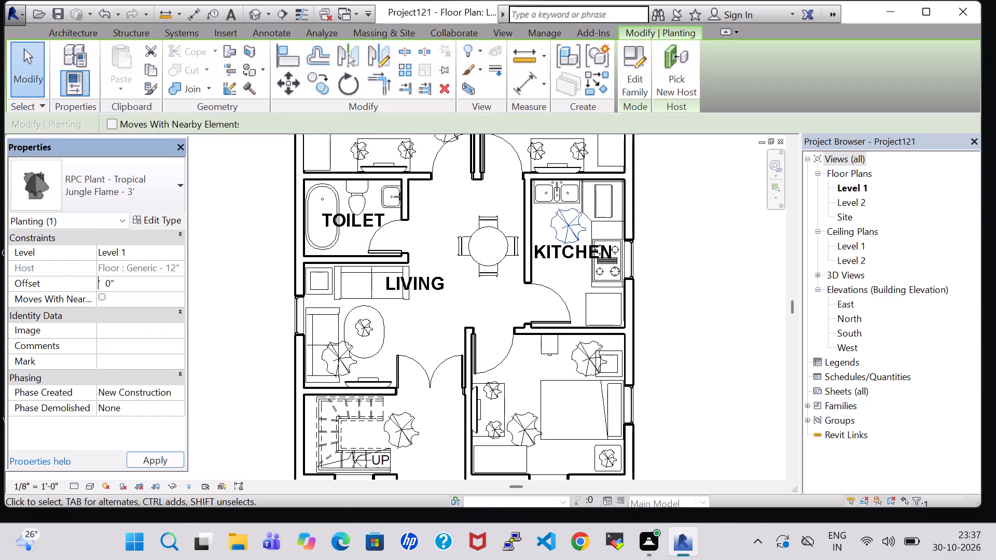
{"action": "type", "text": "11"}
{"action": "left_click", "coordinate": [151, 458]}
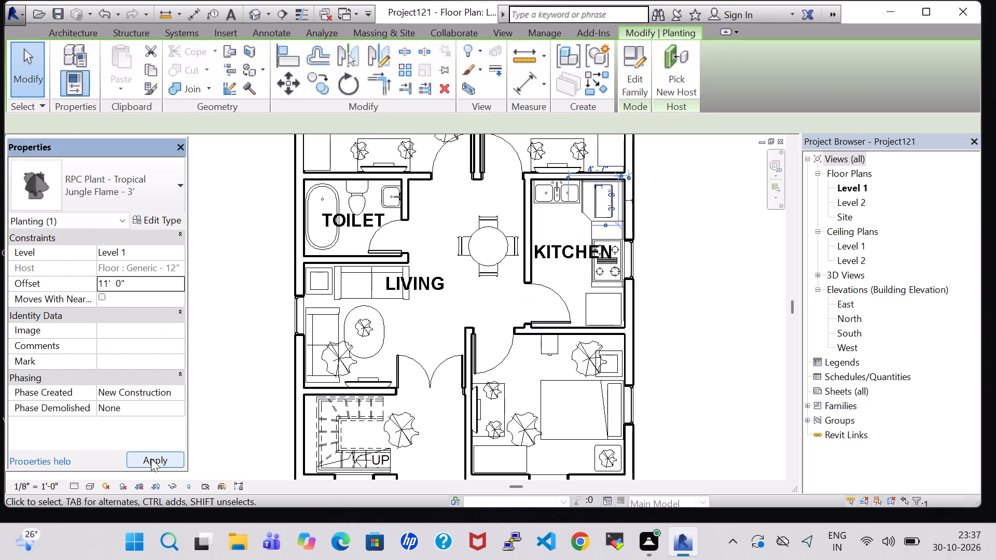
Set the offset to 11' 0" for the Jungle Flame plant by the upper nightstand in the bedroom below the kitchen.
{"action": "left_click", "coordinate": [572, 352]}
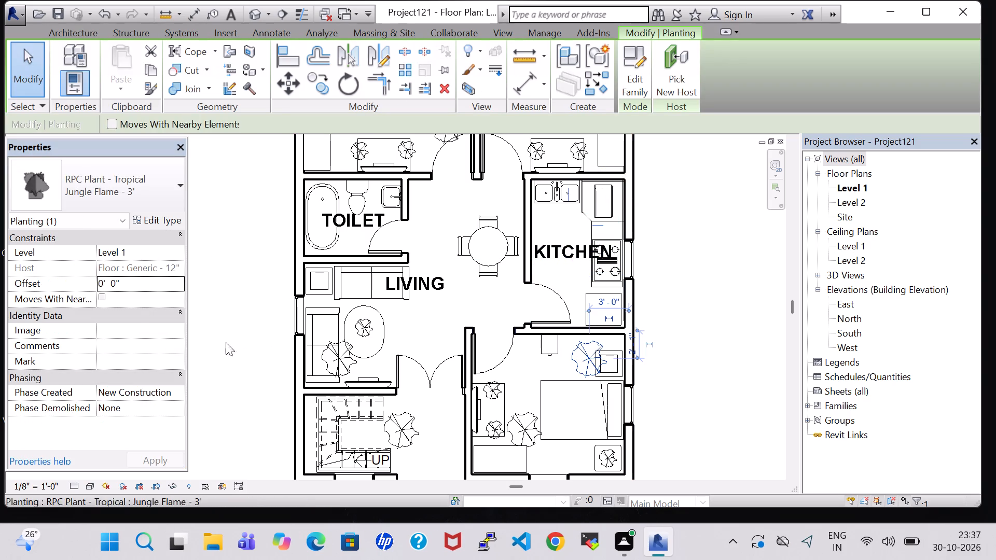
{"action": "left_click", "coordinate": [103, 287]}
{"action": "left_click", "coordinate": [103, 287]}
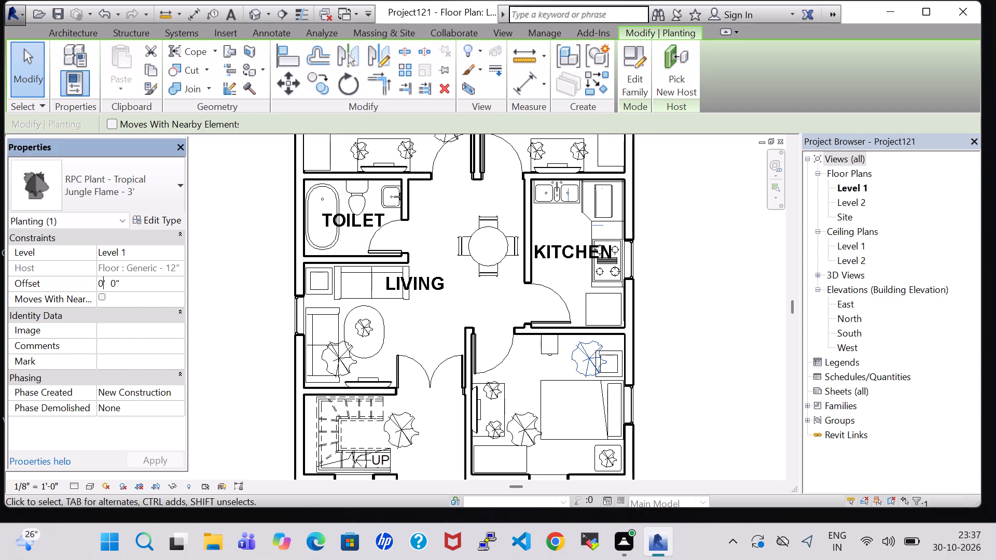
{"action": "key", "text": "BackSpace"}
{"action": "type", "text": "11"}
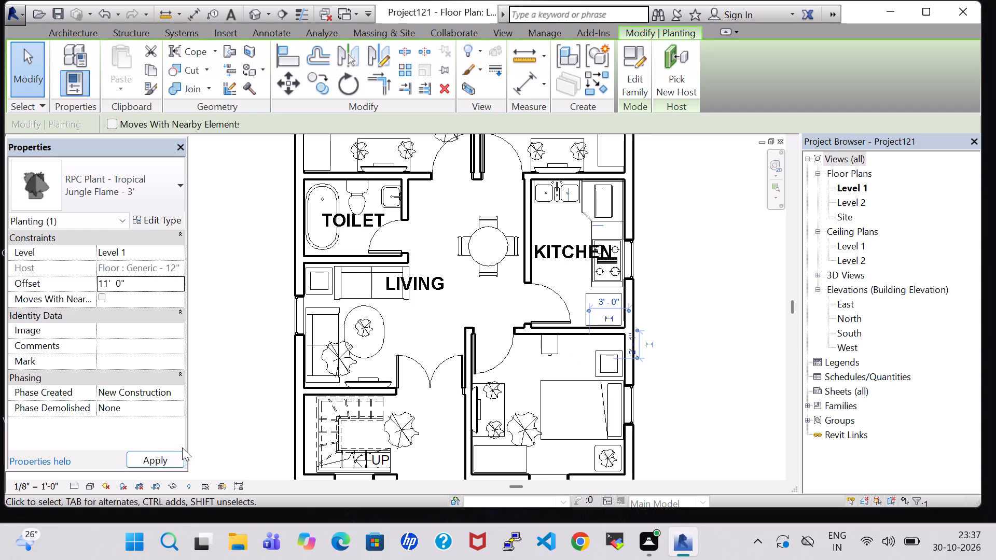
{"action": "left_click", "coordinate": [163, 463]}
Set the offset to 11' 0" for the Jungle Flame plant at the foot of the bed in the bedroom below the kitchen.
{"action": "left_click", "coordinate": [513, 427]}
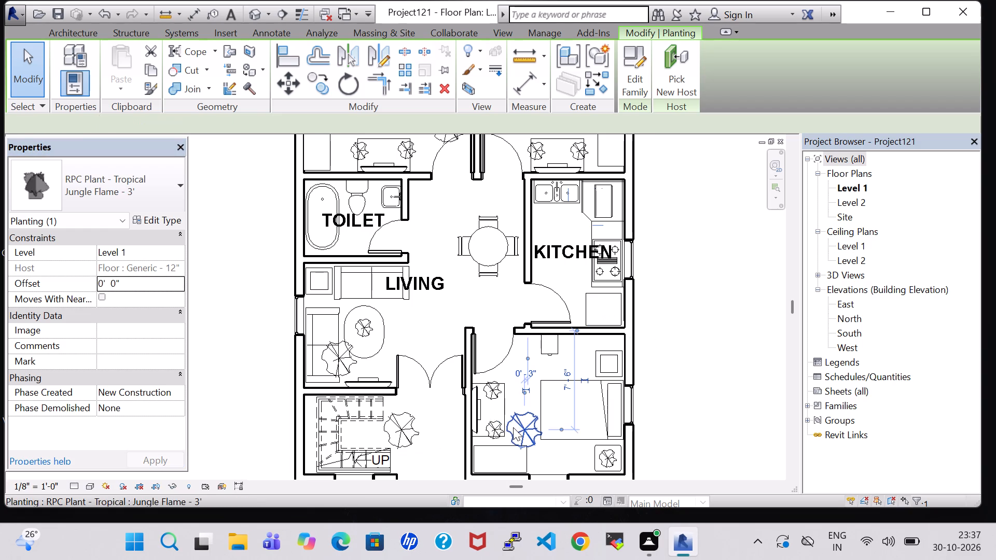
{"action": "left_click", "coordinate": [117, 175]}
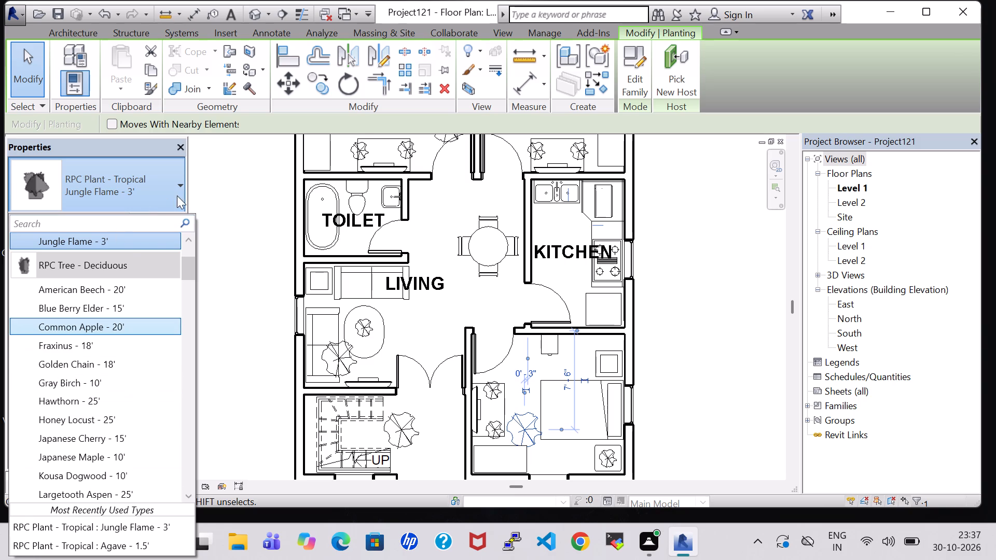
{"action": "left_click", "coordinate": [224, 213]}
{"action": "left_click", "coordinate": [517, 417]}
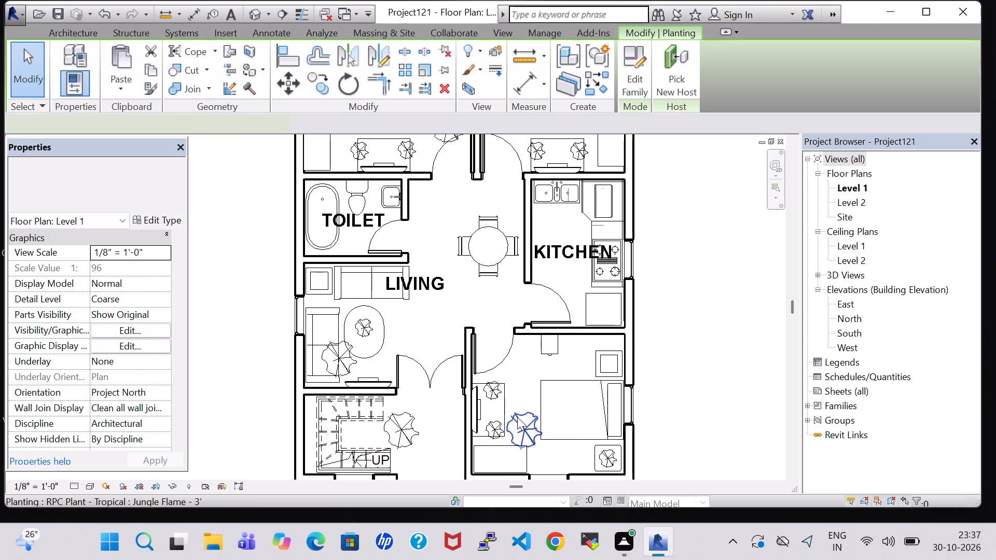
{"action": "left_click", "coordinate": [105, 282]}
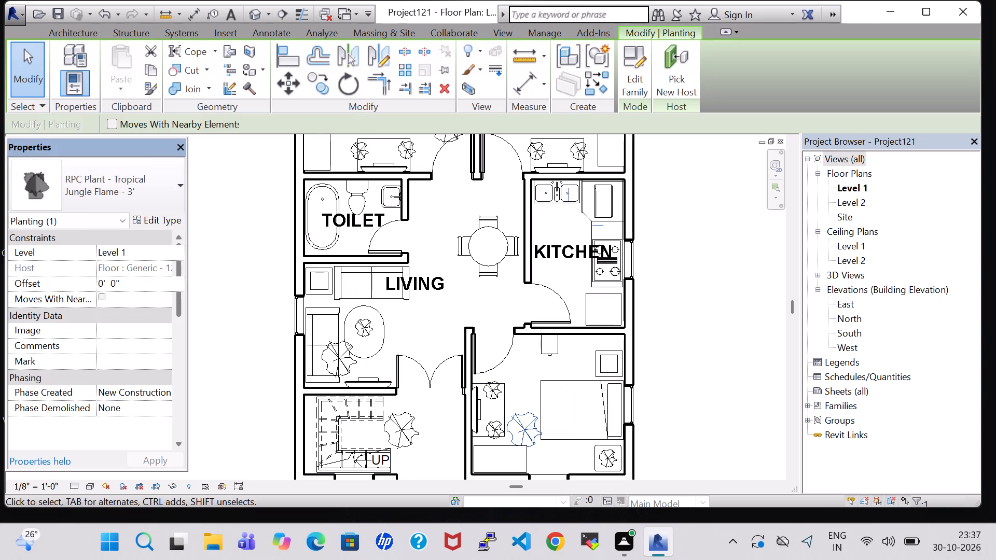
{"action": "key", "text": "Left"}
{"action": "key", "text": "BackSpace"}
{"action": "type", "text": "11"}
{"action": "left_click", "coordinate": [155, 457]}
Set the offset of the Jungle Flame plant beside the stair to 11' 0".
{"action": "left_click", "coordinate": [402, 421]}
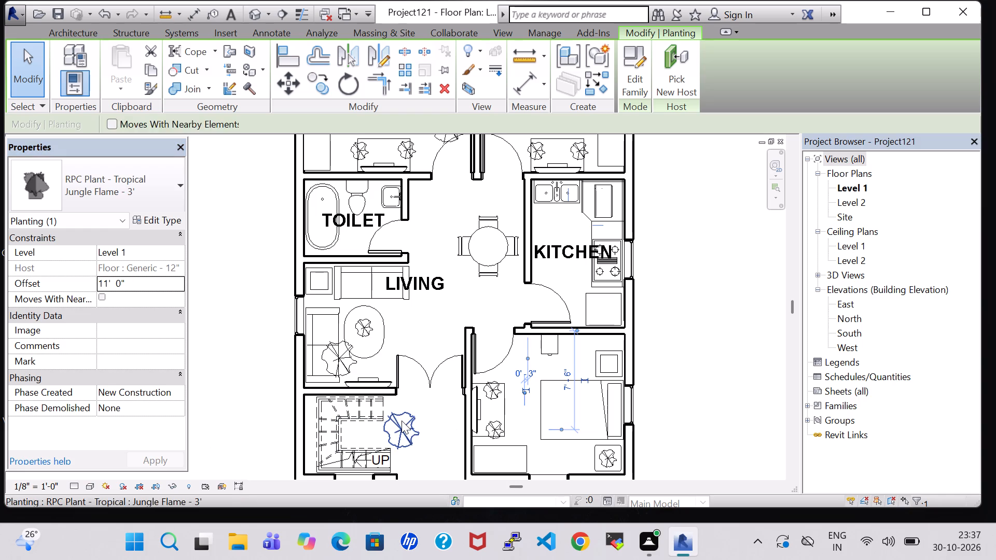
{"action": "left_click", "coordinate": [104, 286]}
{"action": "key", "text": "BackSpace"}
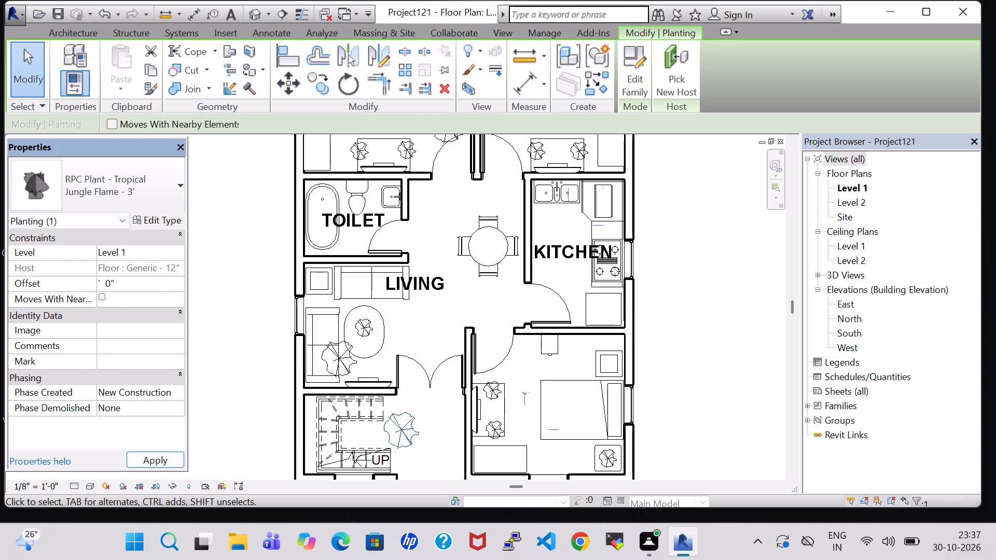
{"action": "type", "text": "11"}
{"action": "left_click", "coordinate": [156, 464]}
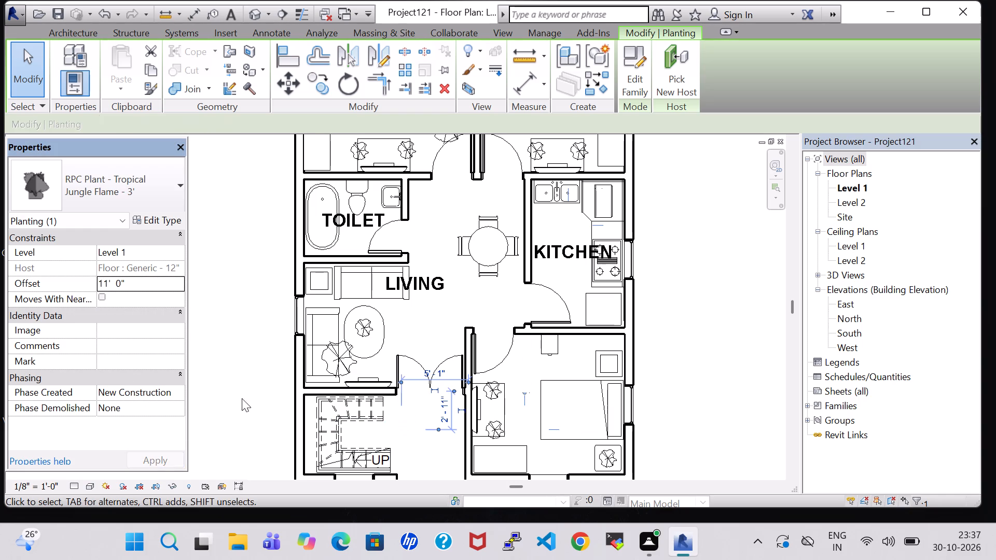
Set the offset of the Jungle Flame plant by the living room sofa to 11' 0".
{"action": "left_click", "coordinate": [336, 363]}
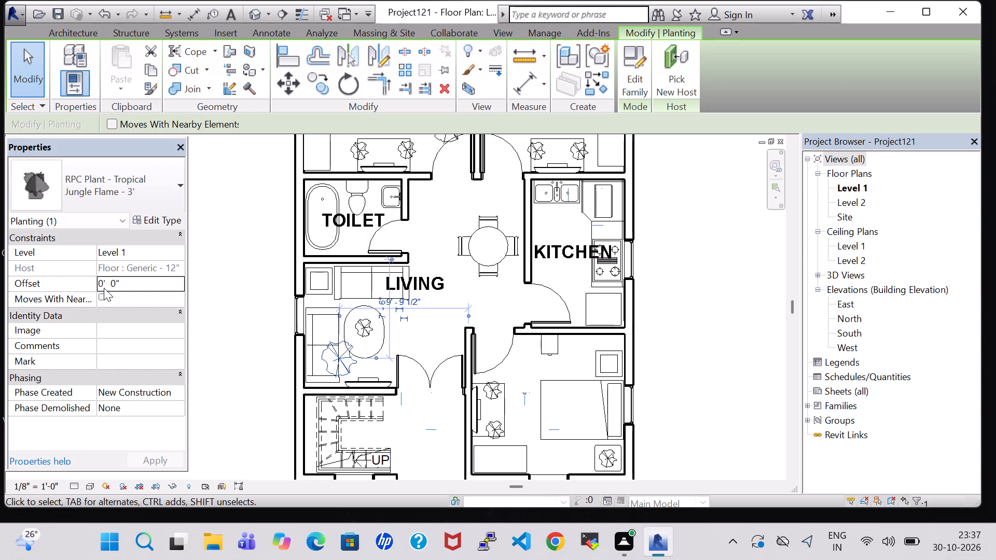
{"action": "left_click", "coordinate": [104, 288]}
{"action": "key", "text": "BackSpace"}
{"action": "type", "text": "11"}
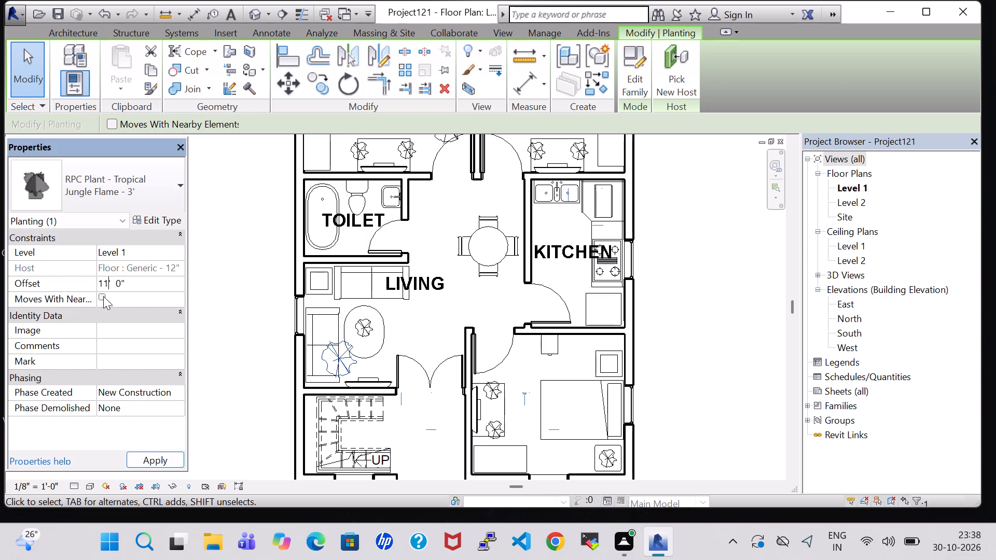
{"action": "left_click", "coordinate": [162, 463]}
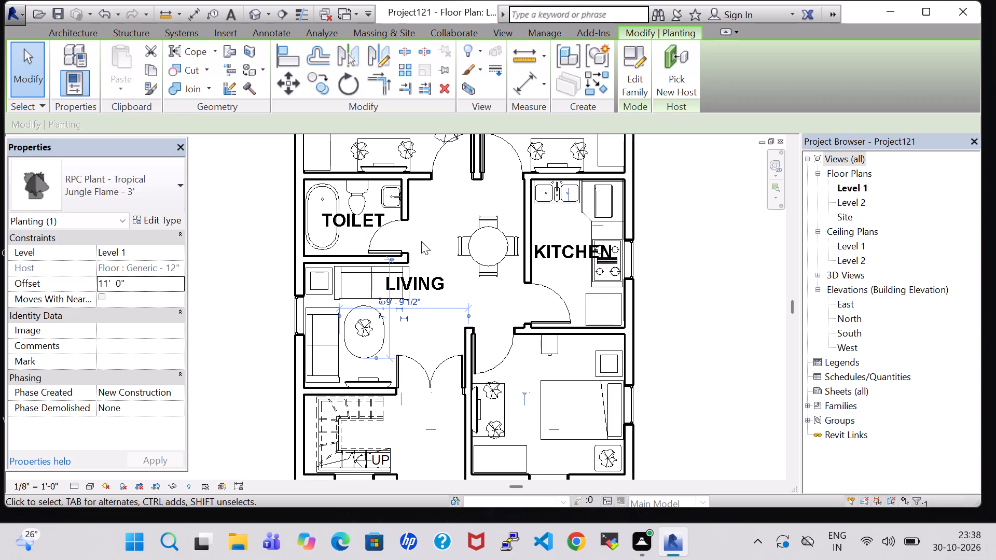
Set the offset of the Jungle Flame plant near the Bedroom-1 door to 11' 0".
{"action": "middle_click_drag", "start_coordinate": [421, 246], "coordinate": [424, 374]}
{"action": "left_click", "coordinate": [447, 249]}
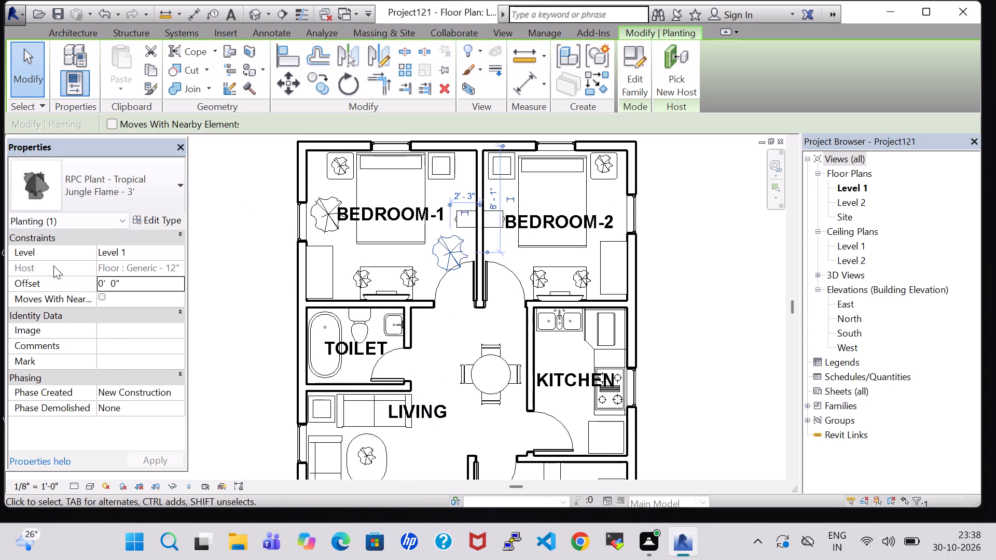
{"action": "left_click", "coordinate": [105, 286]}
{"action": "key", "text": "Left"}
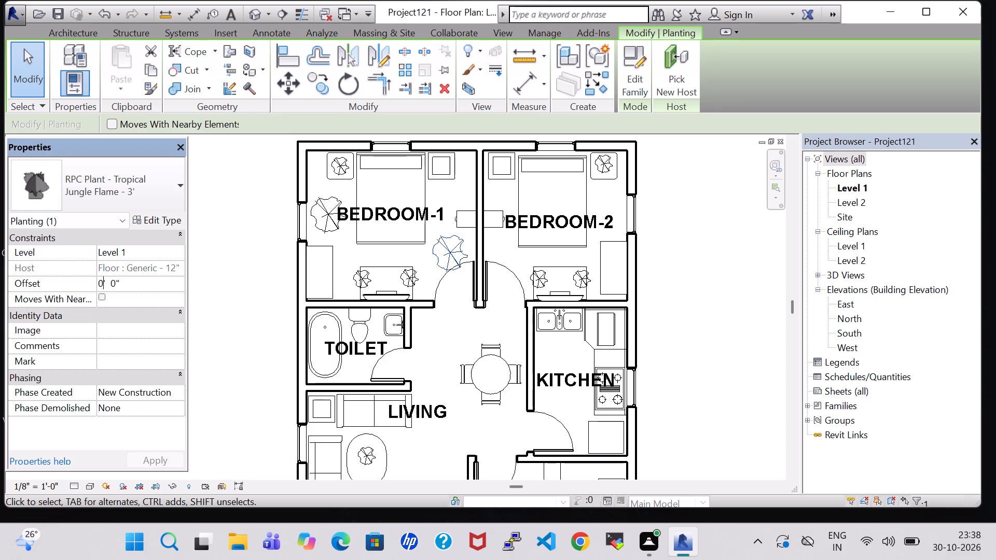
{"action": "key", "text": "BackSpace"}
{"action": "type", "text": "11"}
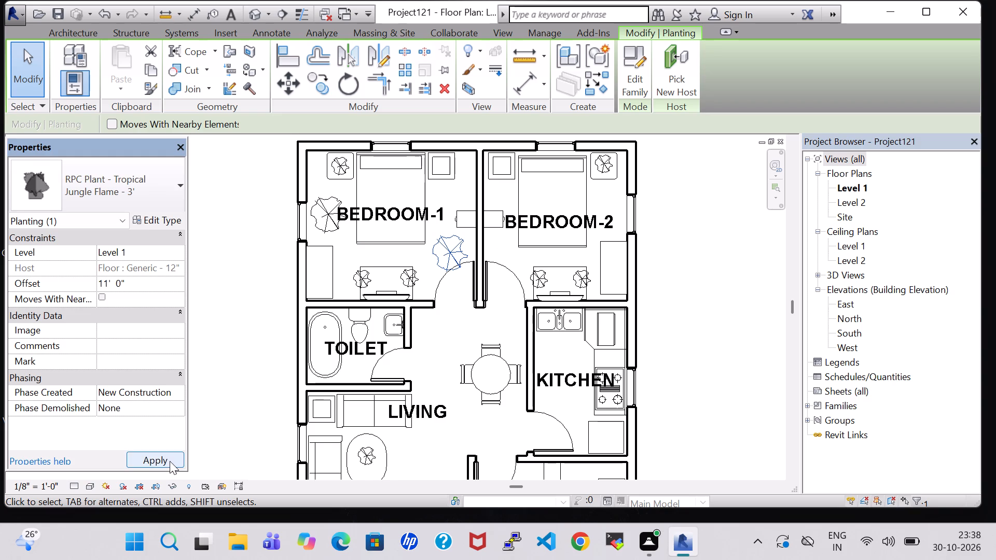
{"action": "left_click", "coordinate": [168, 461]}
Set the offset of the Jungle Flame plant beside the Bedroom-1 outer wall window to 11' 0".
{"action": "left_click", "coordinate": [330, 203]}
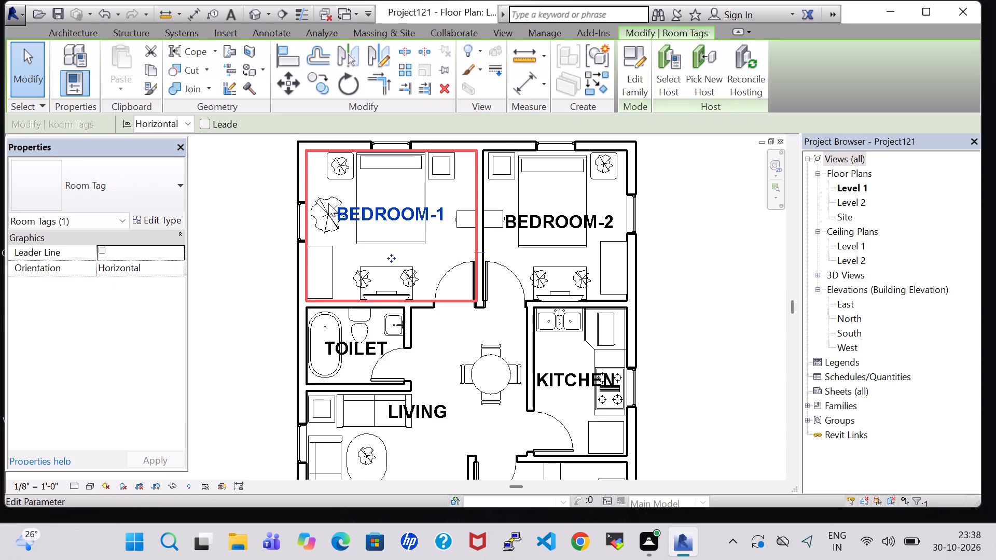
{"action": "left_click", "coordinate": [321, 202]}
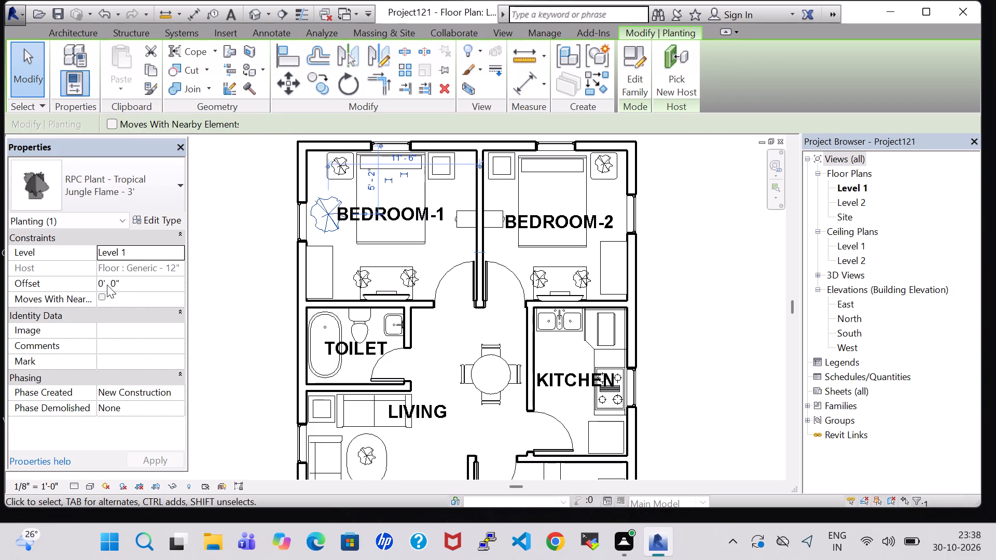
{"action": "left_click", "coordinate": [107, 285]}
{"action": "key", "text": "Left"}
{"action": "key", "text": "BackSpace"}
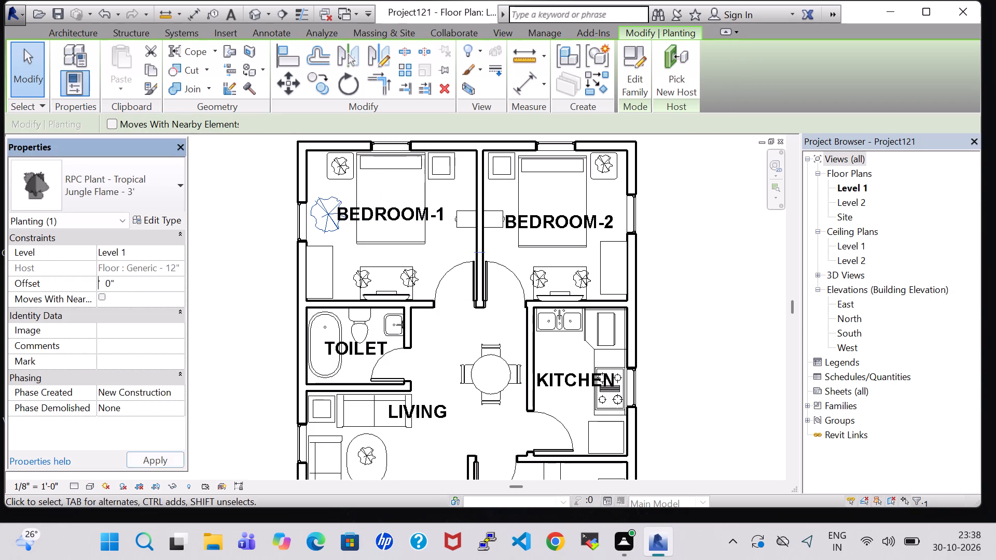
{"action": "type", "text": "11"}
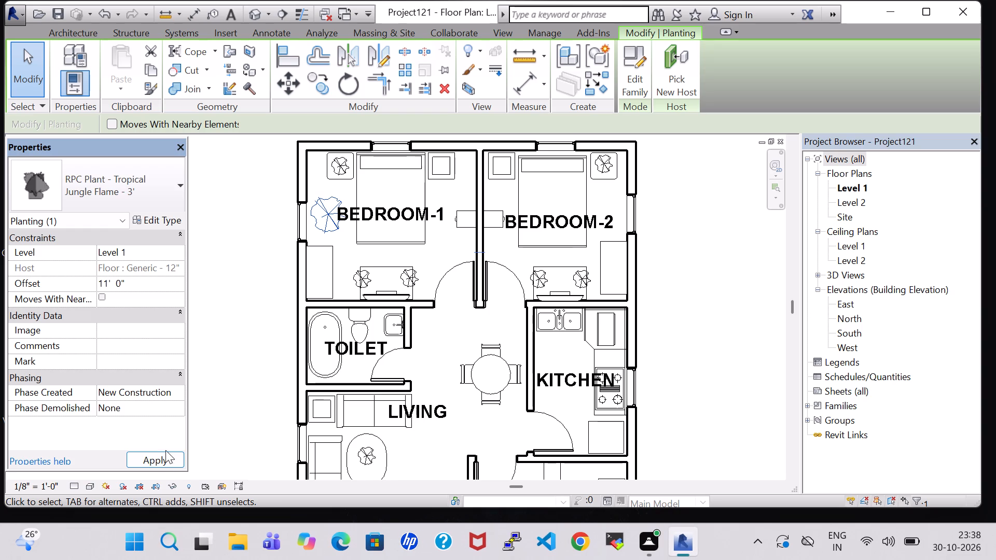
{"action": "left_click", "coordinate": [164, 459]}
{"action": "left_click", "coordinate": [688, 186]}
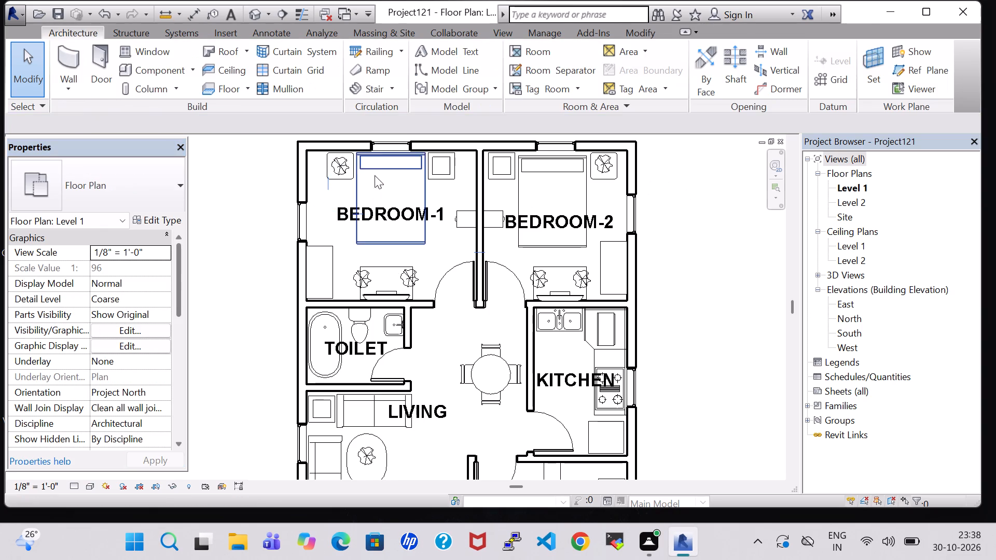
In the 3D view, nudge the eastern of the two middle terrace plants north, closer to the rear railing.
{"action": "middle_click_drag", "start_coordinate": [426, 376], "coordinate": [440, 177]}
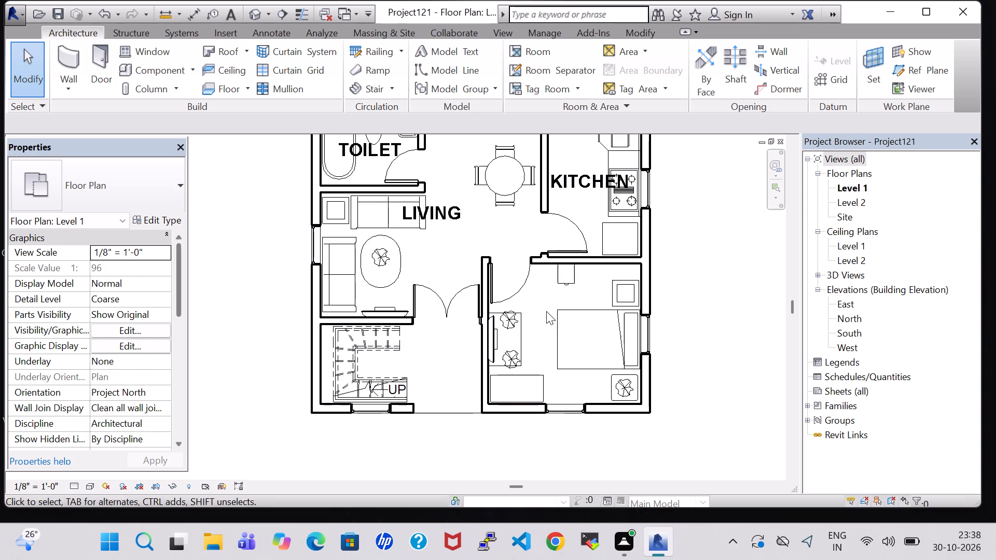
{"action": "middle_click_drag", "start_coordinate": [539, 308], "coordinate": [562, 443]}
{"action": "left_click", "coordinate": [252, 13]}
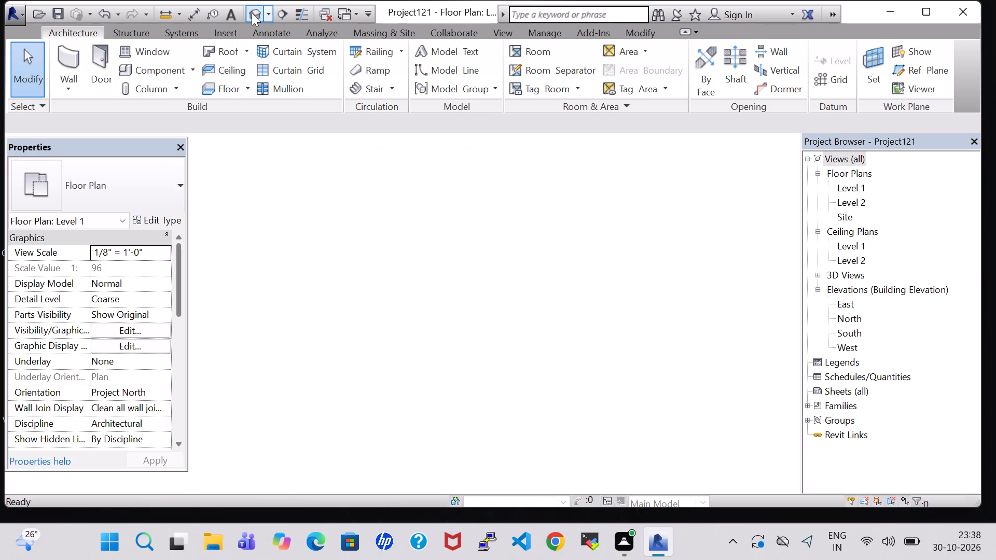
{"action": "scroll", "coordinate": [454, 300], "scroll_direction": "down", "scroll_amount": 7}
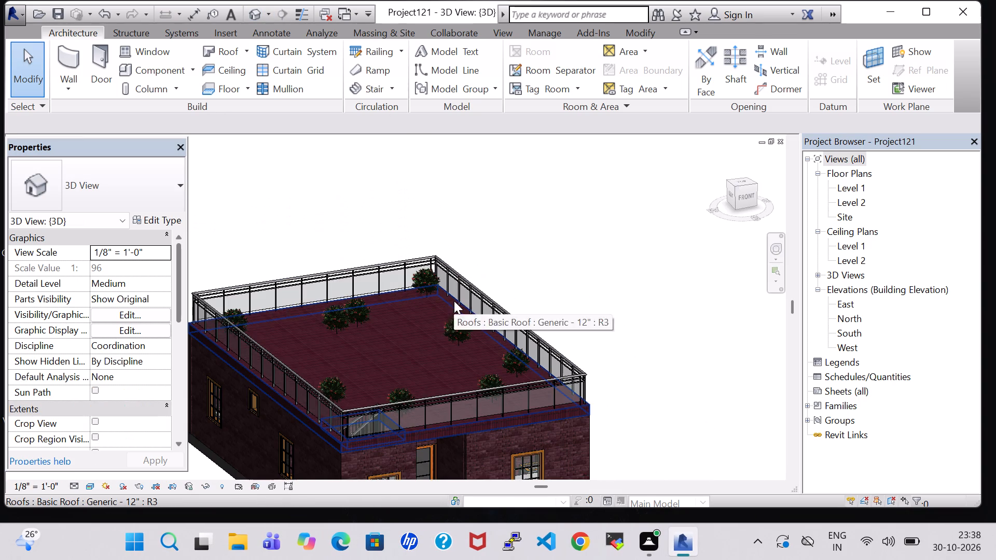
{"action": "middle_click_drag", "start_coordinate": [442, 317], "coordinate": [412, 338], "text": "shift"}
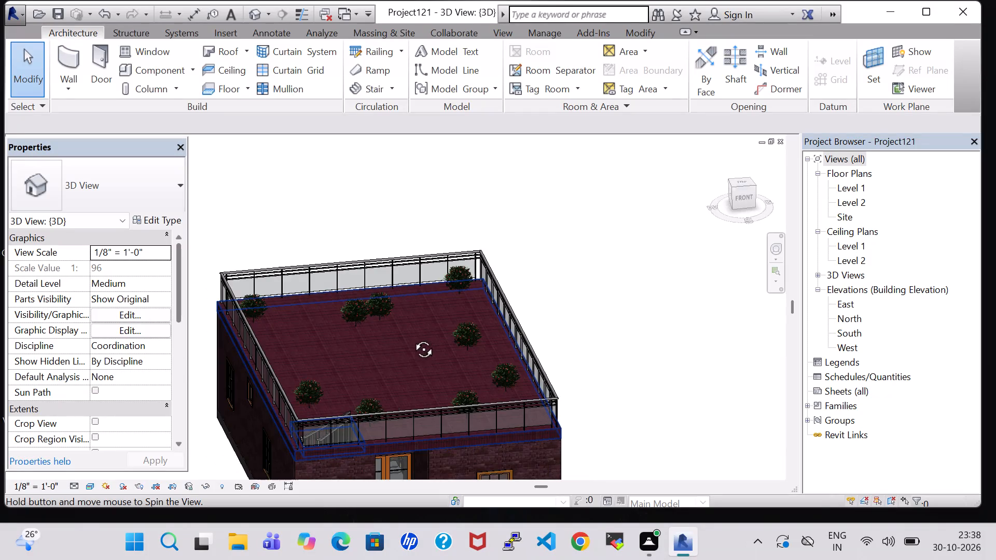
{"action": "middle_click_drag", "start_coordinate": [412, 338], "coordinate": [388, 356], "text": "shift"}
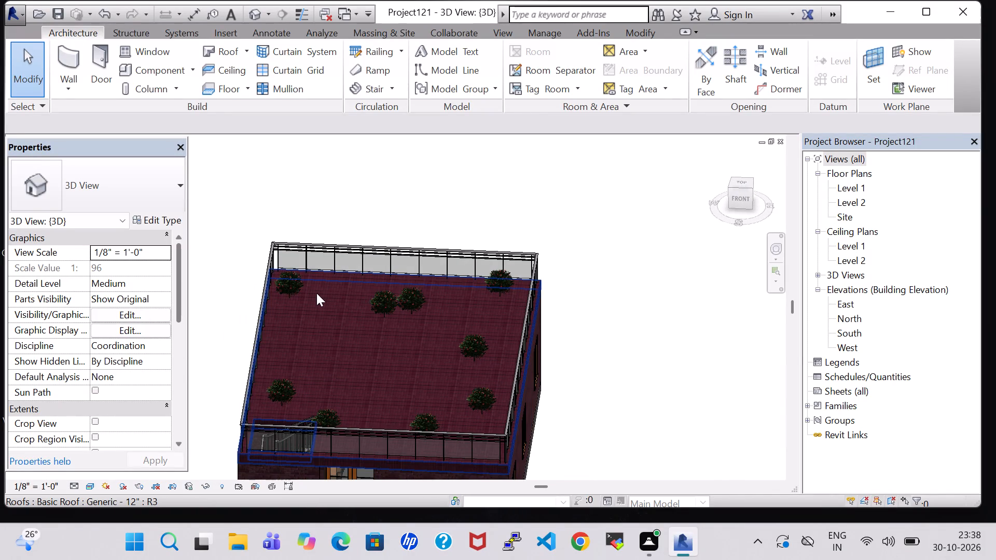
{"action": "left_click", "coordinate": [418, 298]}
{"action": "key", "text": "Up"}
{"action": "key", "text": "Up"}
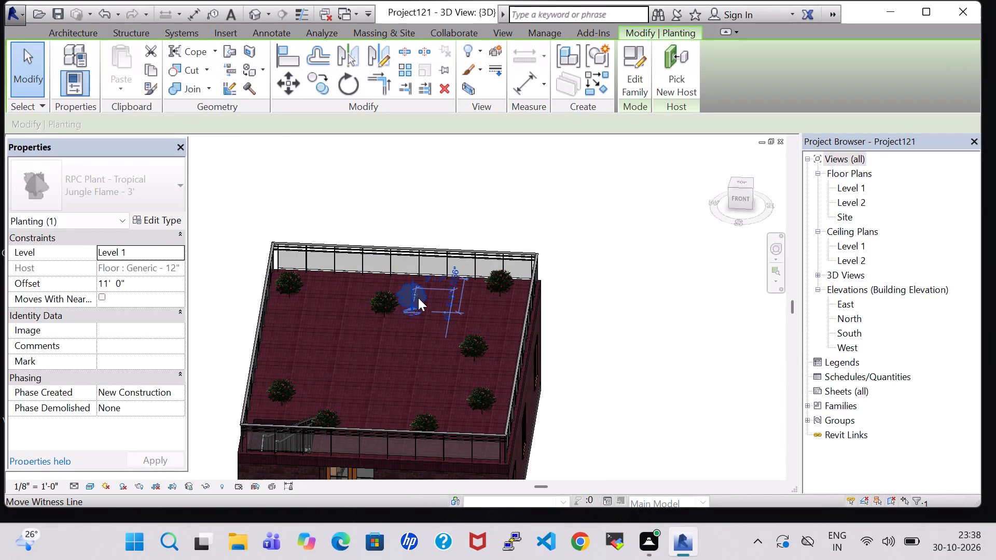
{"action": "key", "text": "Up"}
{"action": "key", "text": "Up"}
{"action": "key", "text": "Up"}
{"action": "key", "text": "Up"}
{"action": "key", "text": "Up"}
{"action": "key", "text": "Up"}
{"action": "key", "text": "Up"}
{"action": "key", "text": "Up"}
{"action": "key", "text": "Up"}
{"action": "key", "text": "Up"}
{"action": "key", "text": "Up"}
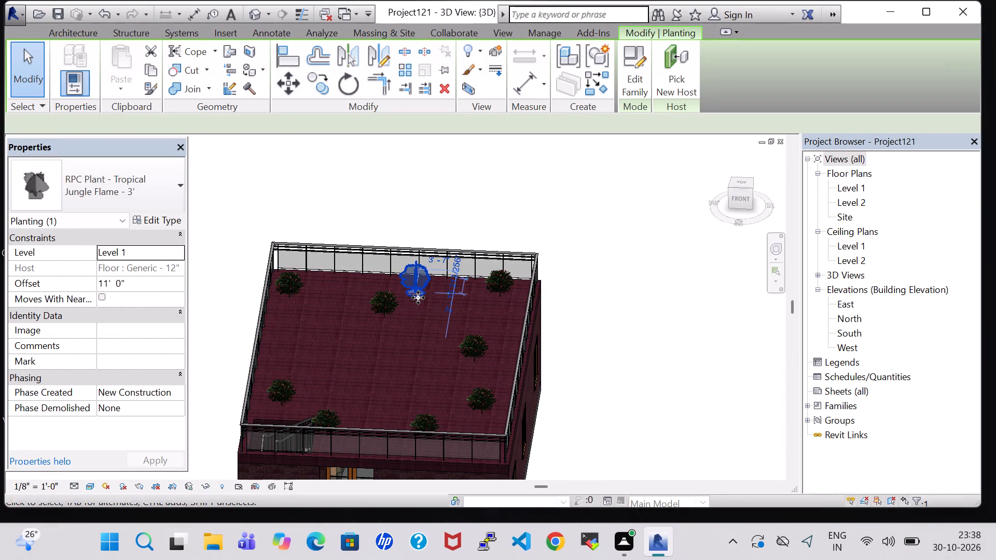
{"action": "key", "text": "Up"}
Nudge the plant in the terrace's northeast corner north to about 2' 3" from the rear edge.
{"action": "middle_click_drag", "start_coordinate": [440, 201], "coordinate": [458, 350], "text": "shift"}
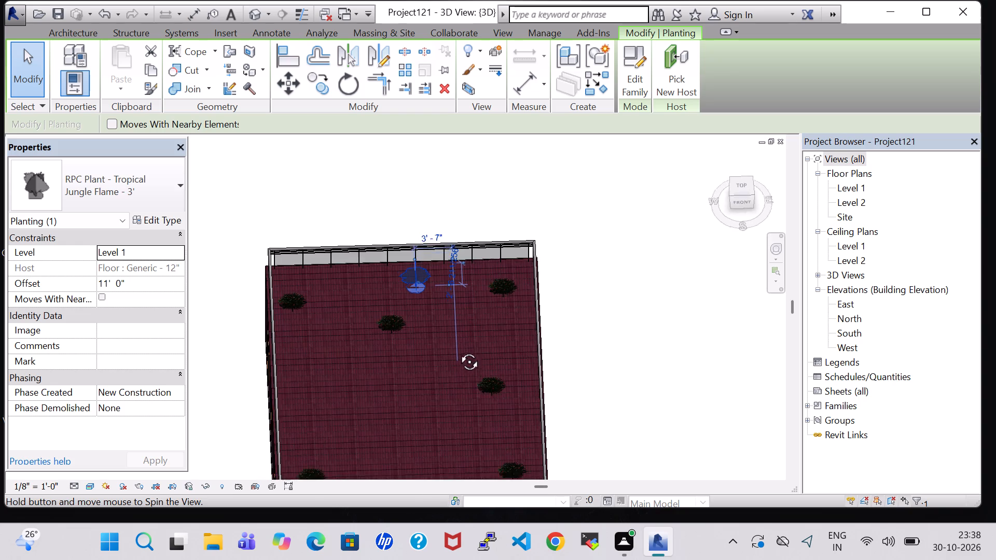
{"action": "middle_click_drag", "start_coordinate": [458, 350], "coordinate": [452, 405], "text": "shift"}
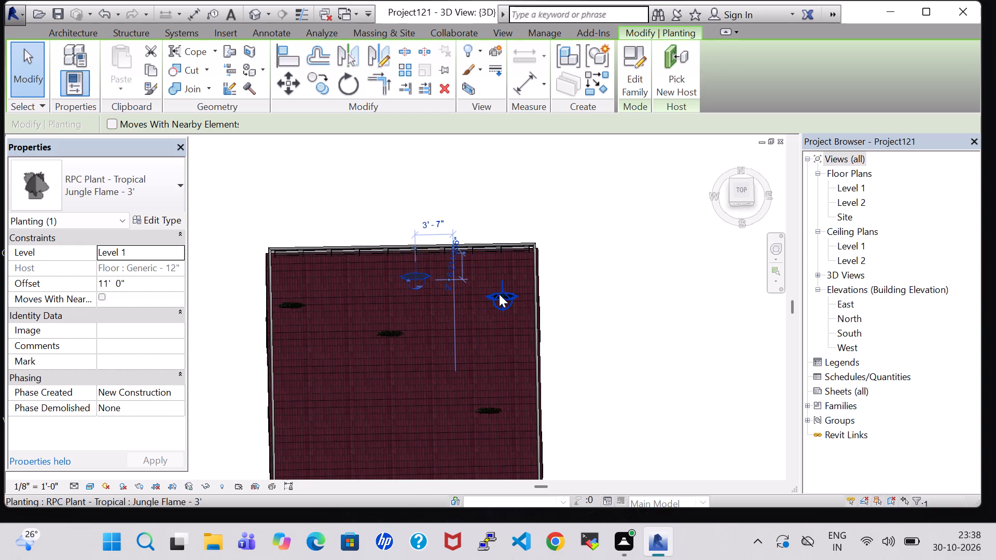
{"action": "left_click", "coordinate": [501, 295]}
{"action": "key", "text": "Up"}
{"action": "key", "text": "Up"}
{"action": "key", "text": "Up"}
{"action": "key", "text": "Up"}
{"action": "key", "text": "Up"}
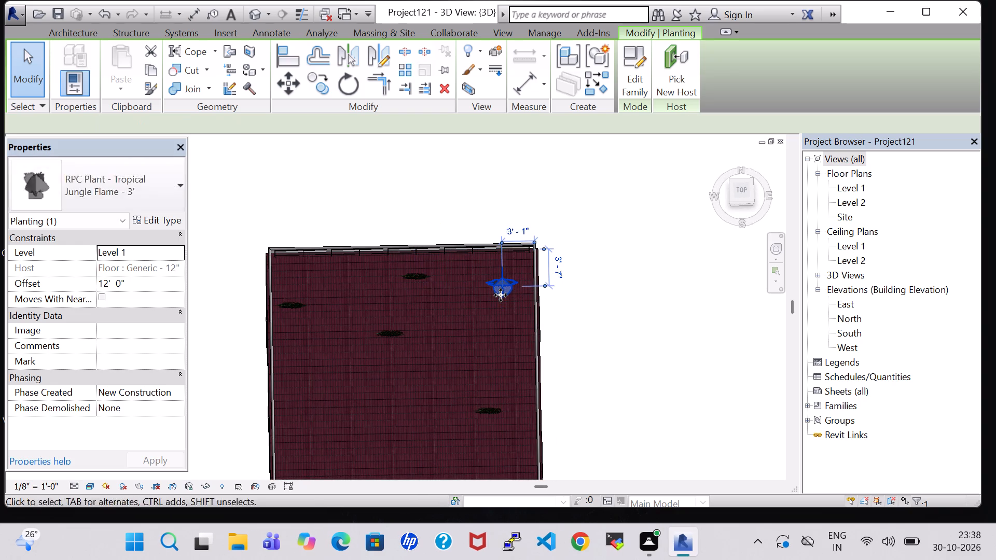
{"action": "key", "text": "Up"}
{"action": "key", "text": "Up"}
{"action": "key", "text": "Up"}
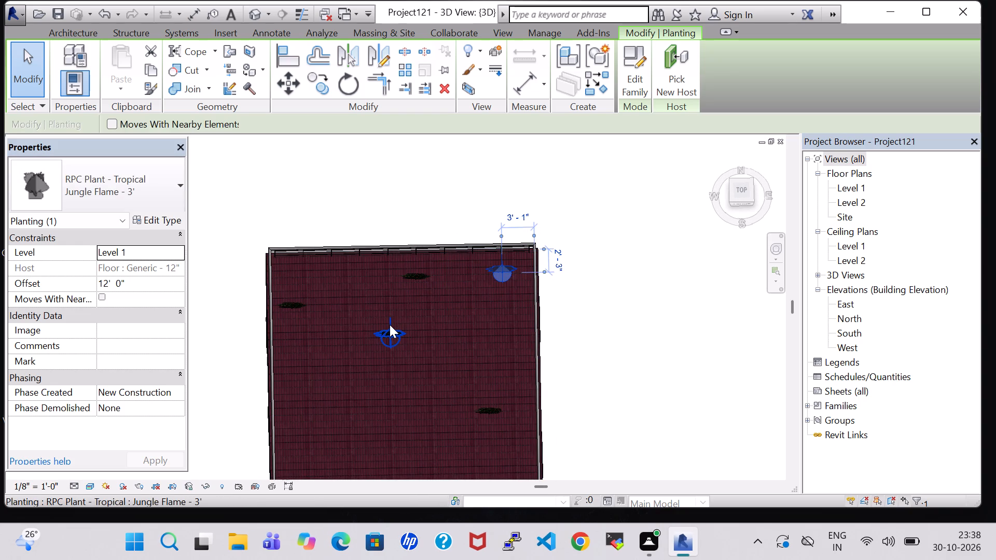
Move the other middle terrace plant west and then north, into line with the plants along the rear railing.
{"action": "left_click", "coordinate": [390, 325]}
{"action": "key", "text": "Left"}
{"action": "key", "text": "Left"}
{"action": "key", "text": "Left"}
{"action": "key", "text": "Left"}
{"action": "key", "text": "Left"}
{"action": "key", "text": "Left"}
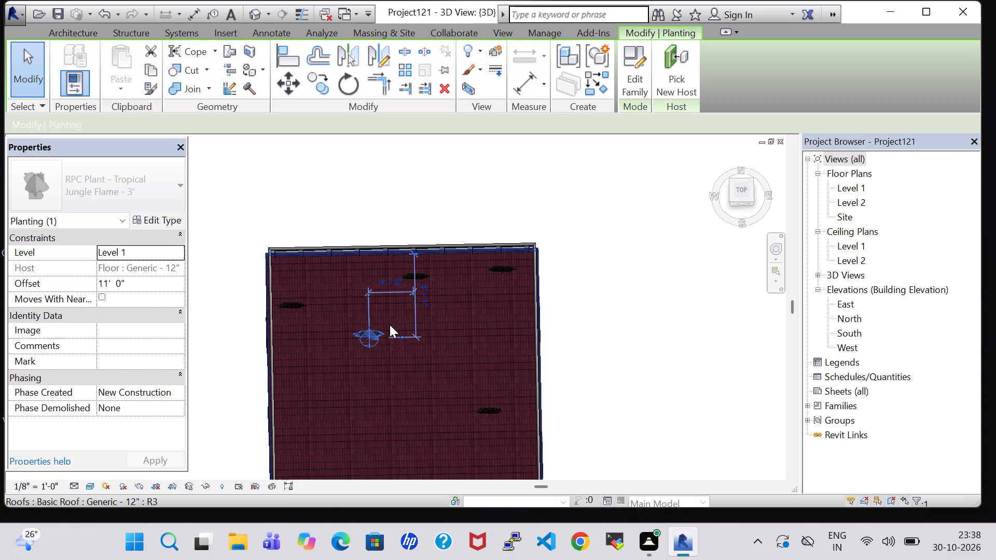
{"action": "key", "text": "Left"}
{"action": "key", "text": "Left"}
{"action": "key", "text": "Left"}
{"action": "key", "text": "Left"}
{"action": "key", "text": "Left"}
{"action": "key", "text": "Left"}
{"action": "key", "text": "Left"}
{"action": "key", "text": "Up"}
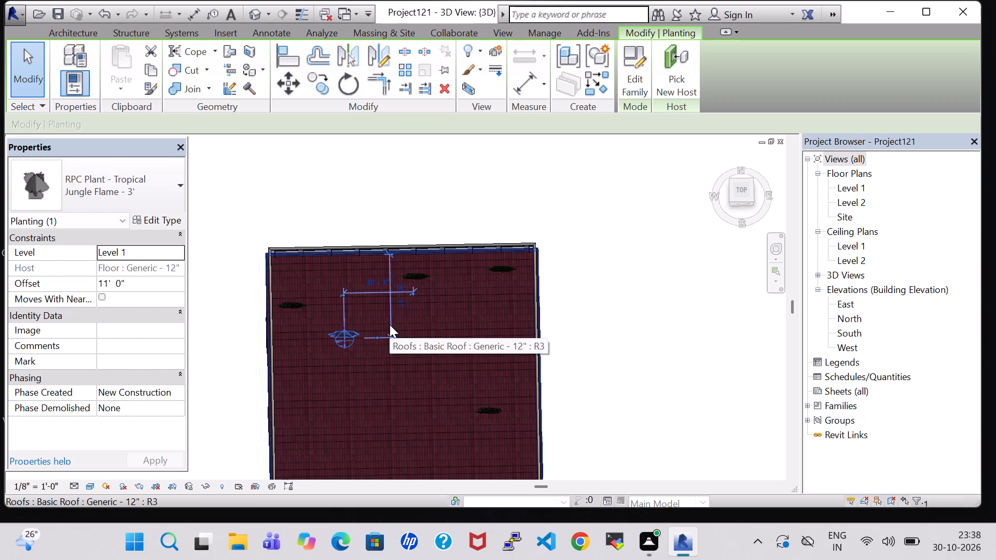
{"action": "key", "text": "Up"}
{"action": "key", "text": "Up"}
{"action": "key", "text": "Up"}
{"action": "key", "text": "Up"}
{"action": "key", "text": "Up"}
{"action": "key", "text": "Up"}
{"action": "key", "text": "Up"}
{"action": "key", "text": "Up"}
{"action": "key", "text": "Up"}
{"action": "key", "text": "Up"}
{"action": "key", "text": "Up"}
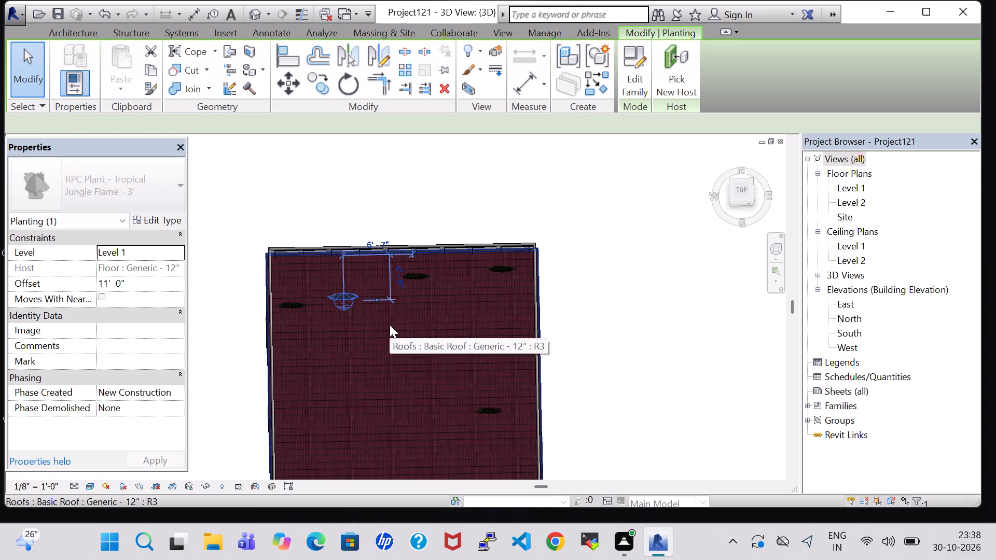
{"action": "key", "text": "Up"}
{"action": "key", "text": "Up"}
{"action": "key", "text": "Up"}
{"action": "key", "text": "Up"}
{"action": "key", "text": "Up"}
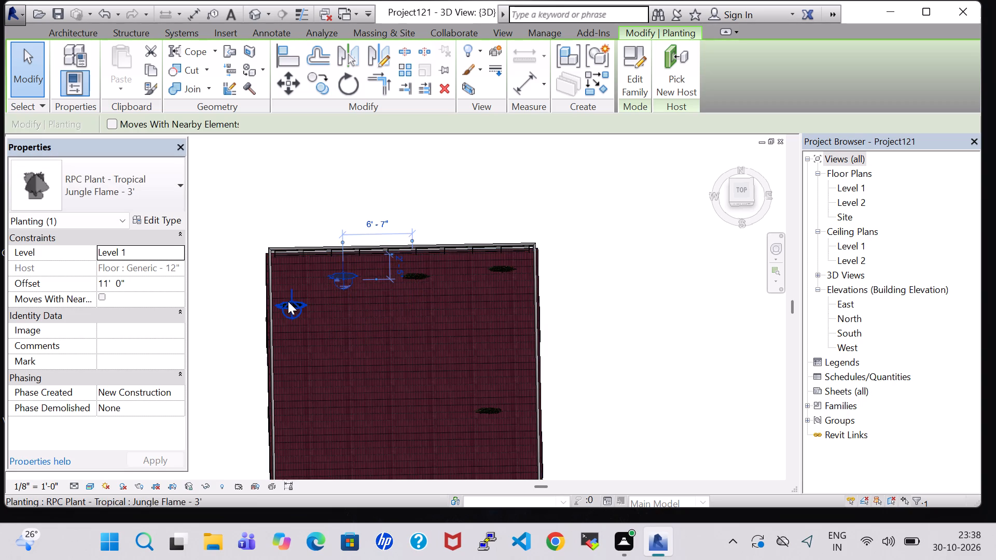
Nudge the westernmost rear terrace plant north, into line with the row along the rear railing.
{"action": "left_click", "coordinate": [288, 301]}
{"action": "key", "text": "Up"}
{"action": "key", "text": "Up"}
{"action": "key", "text": "Up"}
{"action": "key", "text": "Up"}
{"action": "key", "text": "Up"}
{"action": "key", "text": "Up"}
{"action": "key", "text": "Up"}
{"action": "key", "text": "Up"}
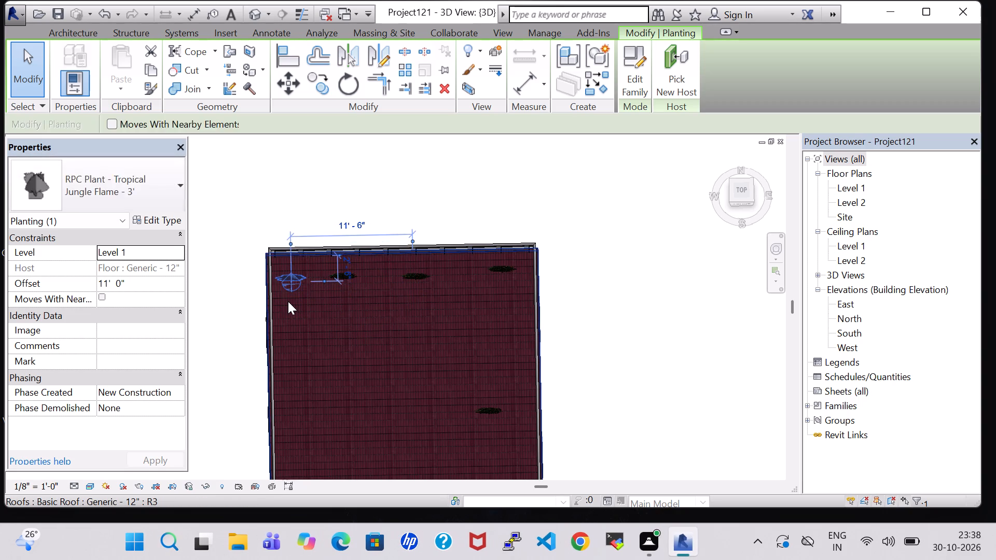
Nudge the westernmost rear terrace plant slightly further north toward the rear railing and finish with it deselected.
{"action": "key", "text": "Up"}
{"action": "left_click", "coordinate": [305, 317]}
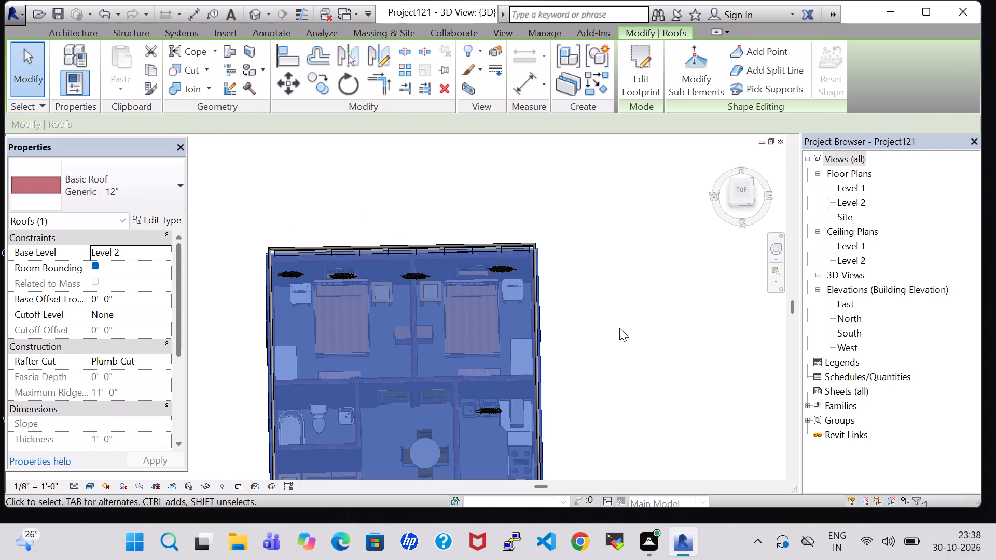
{"action": "left_click", "coordinate": [619, 328]}
Move the plant beside the stair opening east and then south, closer to the front railing.
{"action": "left_click", "coordinate": [494, 407]}
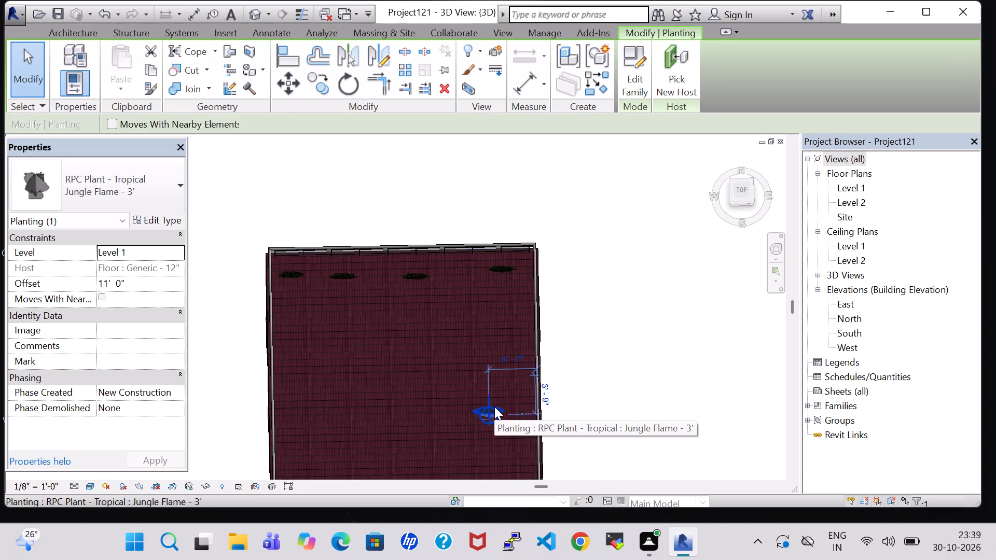
{"action": "scroll", "coordinate": [494, 407], "scroll_direction": "down", "scroll_amount": 2}
{"action": "middle_click_drag", "start_coordinate": [417, 371], "coordinate": [421, 262]}
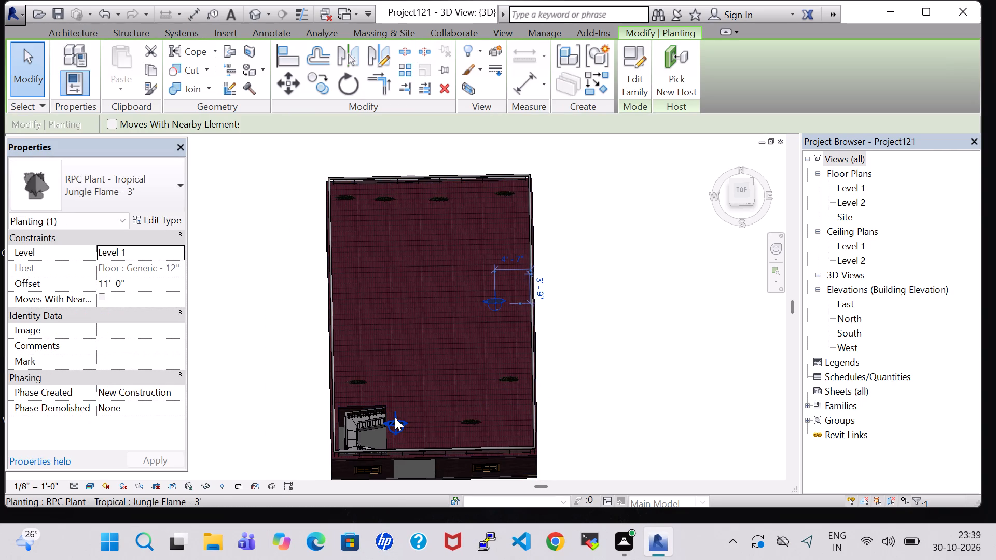
{"action": "left_click", "coordinate": [395, 417]}
{"action": "key", "text": "Right"}
{"action": "key", "text": "Right"}
{"action": "key", "text": "Right"}
{"action": "key", "text": "Right"}
{"action": "key", "text": "Right"}
{"action": "key", "text": "Right"}
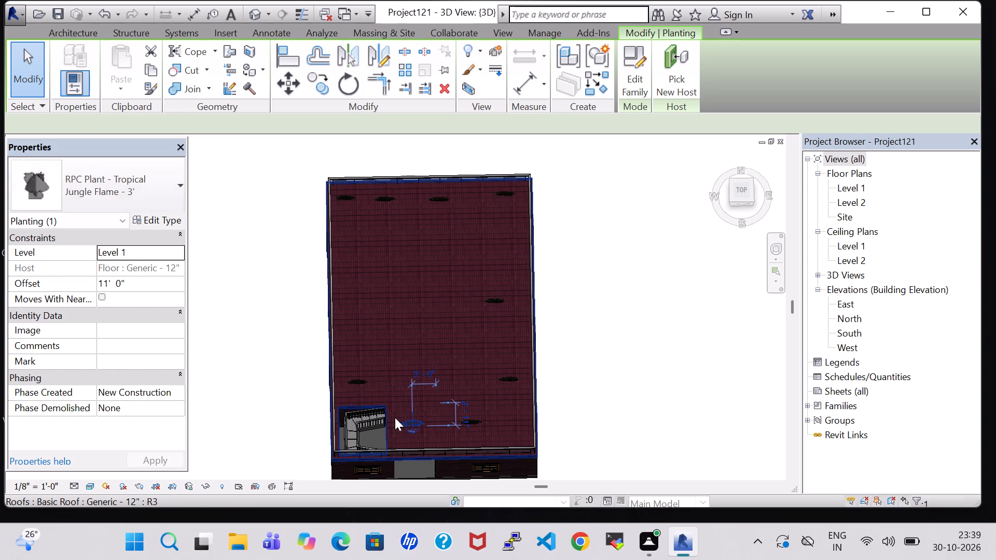
{"action": "key", "text": "Right"}
{"action": "key", "text": "Right"}
{"action": "key", "text": "Right"}
{"action": "key", "text": "Right"}
{"action": "key", "text": "Right"}
{"action": "key", "text": "Down"}
{"action": "key", "text": "Down"}
{"action": "key", "text": "Down"}
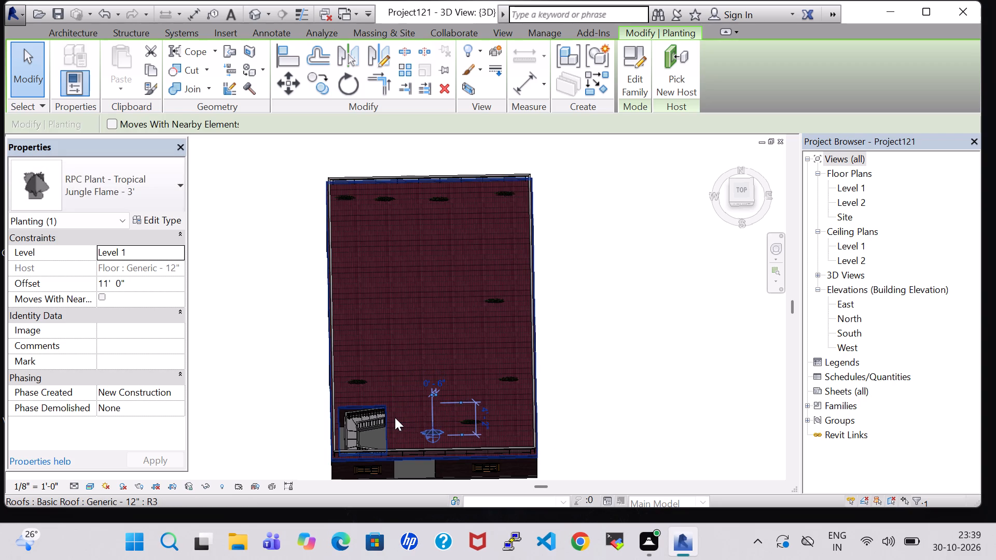
{"action": "left_click", "coordinate": [659, 360]}
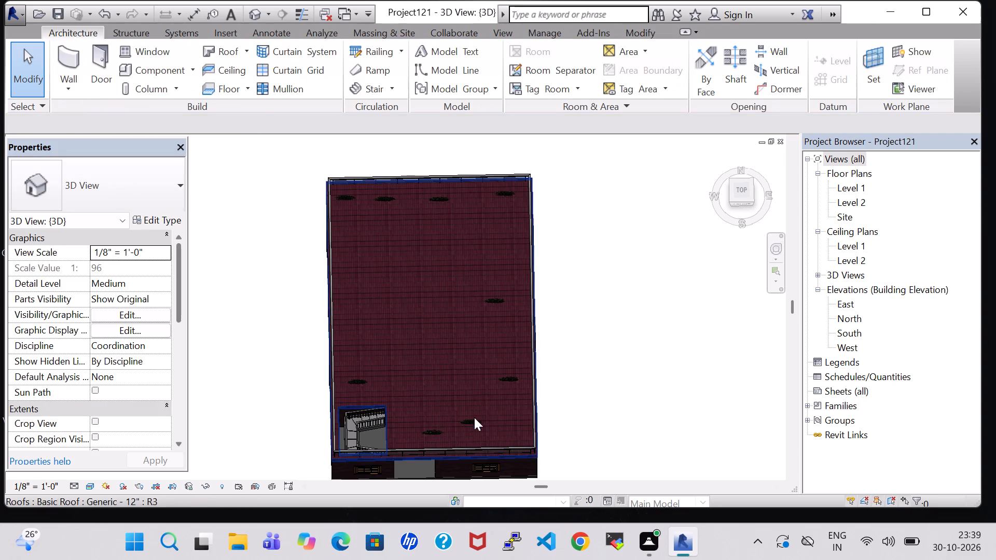
Move the other plant near the front railing south and then east into the terrace's southeast corner.
{"action": "left_click", "coordinate": [467, 422]}
{"action": "key", "text": "Down"}
{"action": "key", "text": "Down"}
{"action": "key", "text": "Right"}
{"action": "key", "text": "Right"}
{"action": "key", "text": "Right"}
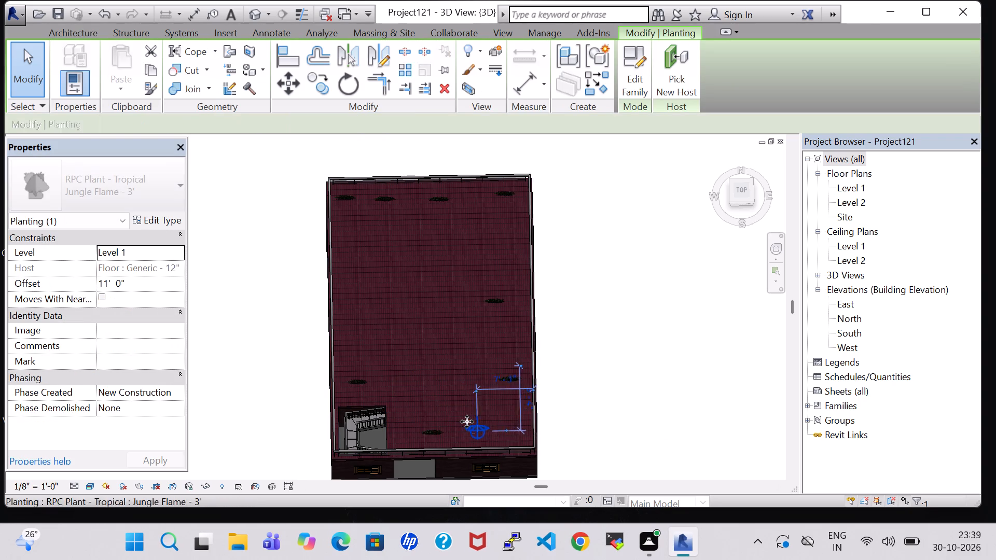
{"action": "key", "text": "Right"}
{"action": "key", "text": "Right"}
{"action": "key", "text": "Right"}
{"action": "key", "text": "Right"}
{"action": "key", "text": "Right"}
{"action": "key", "text": "Right"}
{"action": "key", "text": "Right"}
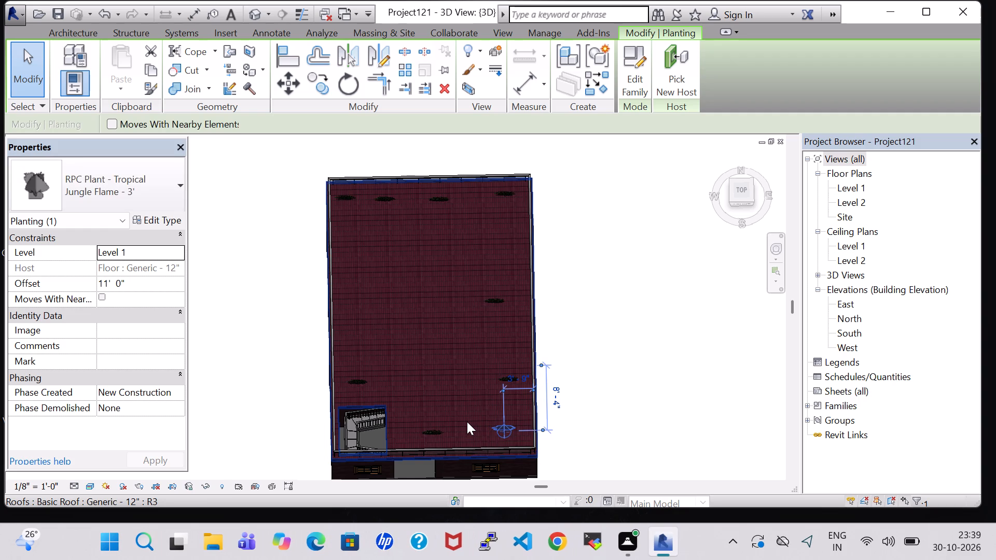
{"action": "key", "text": "Right"}
{"action": "left_click", "coordinate": [612, 243]}
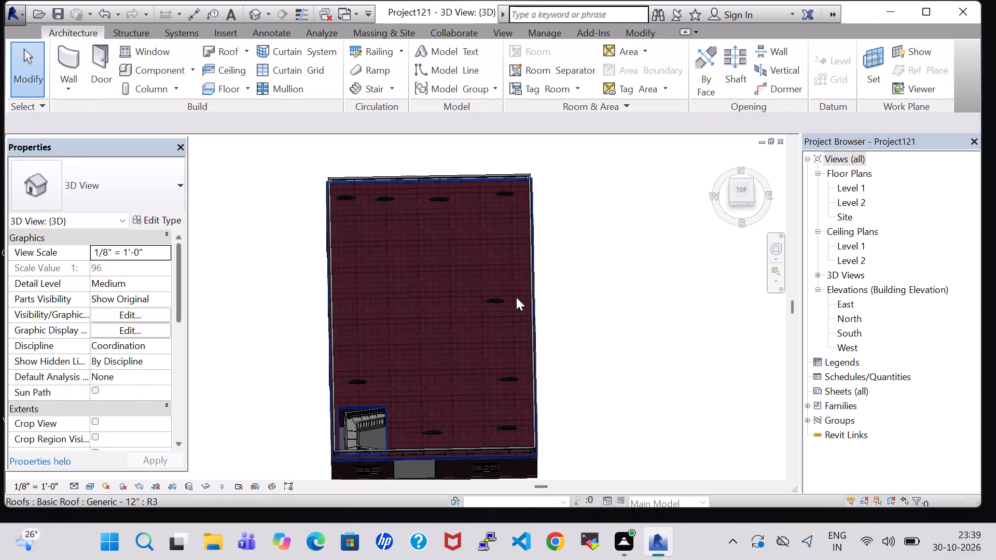
Nudge the plant midway along the terrace's east side east, closer to the east railing.
{"action": "left_click", "coordinate": [499, 297]}
{"action": "key", "text": "Right"}
{"action": "key", "text": "Right"}
{"action": "key", "text": "Right"}
{"action": "key", "text": "Right"}
{"action": "key", "text": "Right"}
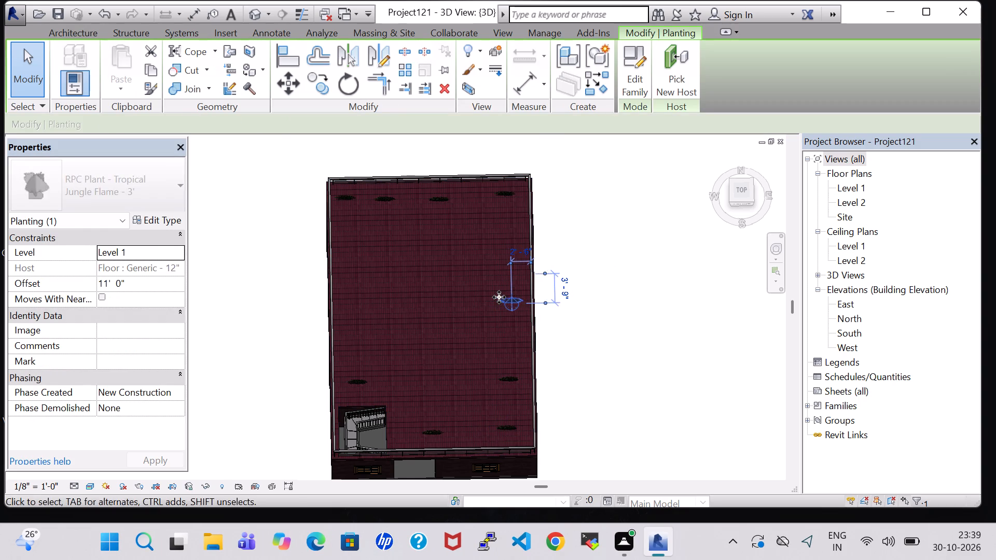
{"action": "key", "text": "Right"}
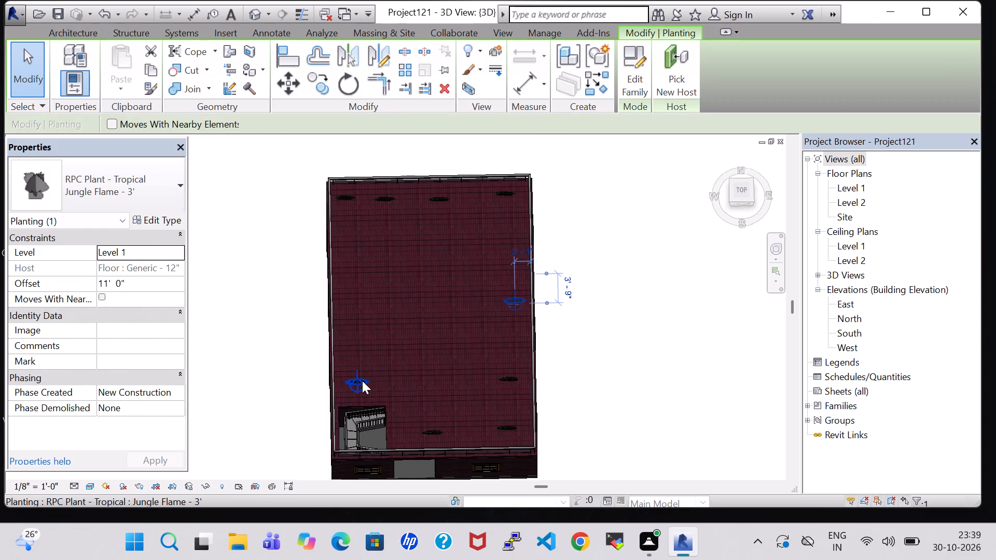
Move the plant north of the stair opening north and then across to the east railing, about 10' 0" from the rear edge.
{"action": "left_click", "coordinate": [362, 381]}
{"action": "key", "text": "Up"}
{"action": "key", "text": "Up"}
{"action": "key", "text": "Up"}
{"action": "key", "text": "Up"}
{"action": "key", "text": "Up"}
{"action": "key", "text": "Up"}
{"action": "key", "text": "Up"}
{"action": "key", "text": "Up"}
{"action": "key", "text": "Up"}
{"action": "key", "text": "Up"}
{"action": "key", "text": "Up"}
{"action": "key", "text": "Up"}
{"action": "key", "text": "Up"}
{"action": "key", "text": "Up"}
{"action": "key", "text": "Up"}
{"action": "key", "text": "Up"}
{"action": "key", "text": "Up"}
{"action": "key", "text": "Up"}
{"action": "key", "text": "Up"}
{"action": "key", "text": "Up"}
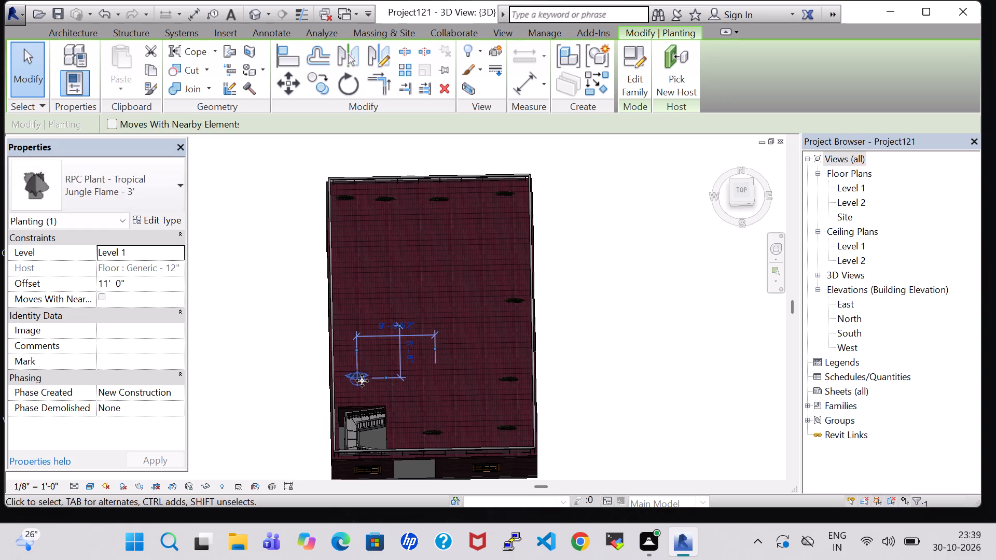
{"action": "key", "text": "Up"}
{"action": "key", "text": "Up"}
{"action": "key", "text": "Up"}
{"action": "key", "text": "Up"}
{"action": "key", "text": "Up"}
{"action": "key", "text": "Up"}
{"action": "key", "text": "Up"}
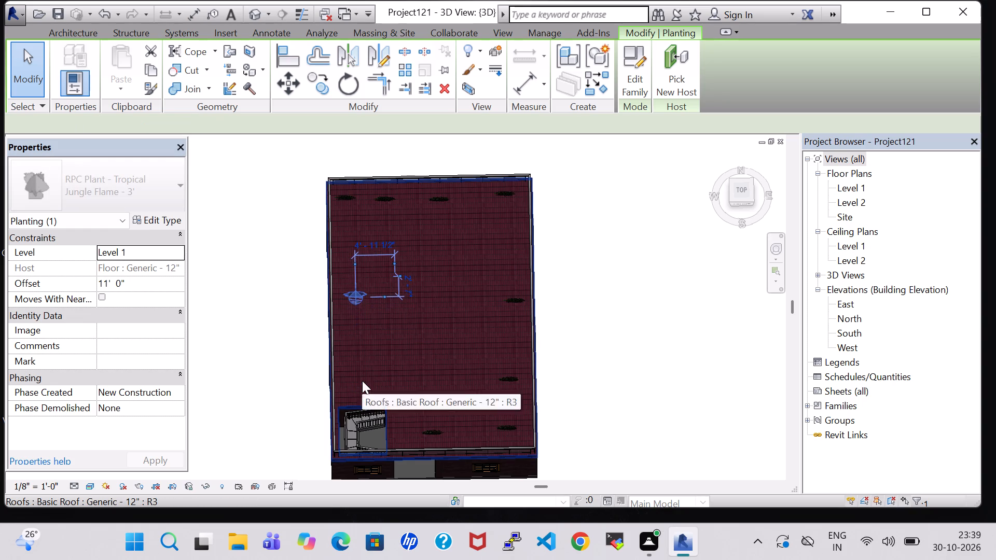
{"action": "key", "text": "Up"}
{"action": "key", "text": "Up"}
{"action": "key", "text": "Up"}
{"action": "key", "text": "Up"}
{"action": "key", "text": "Up"}
{"action": "key", "text": "Up"}
{"action": "key", "text": "Up"}
{"action": "key", "text": "Up"}
{"action": "key", "text": "Up"}
{"action": "key", "text": "Up"}
{"action": "key", "text": "Up"}
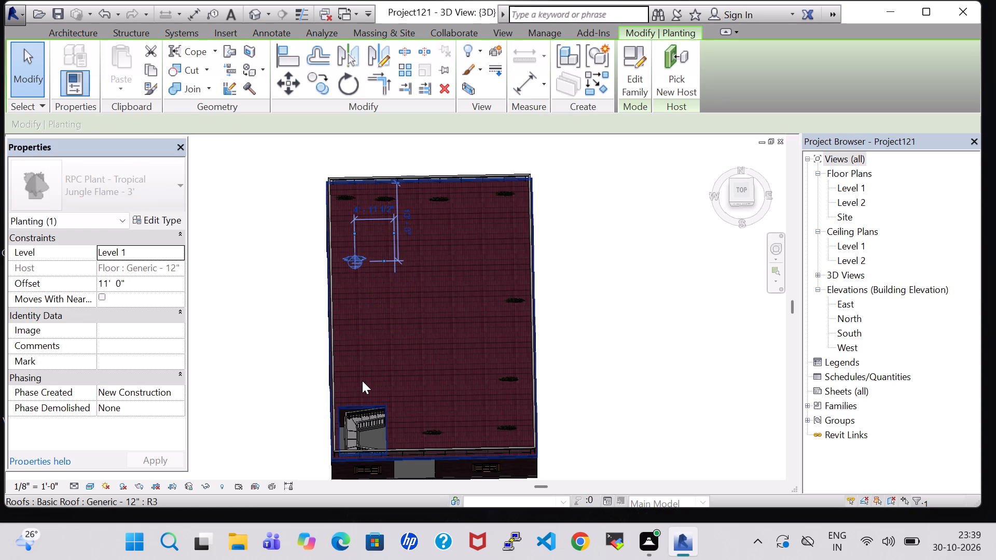
{"action": "key", "text": "Right"}
{"action": "key", "text": "Right"}
{"action": "key", "text": "Right"}
{"action": "key", "text": "Right"}
{"action": "key", "text": "Right"}
{"action": "key", "text": "Right"}
{"action": "key", "text": "Right"}
{"action": "key", "text": "Right"}
{"action": "key", "text": "Right"}
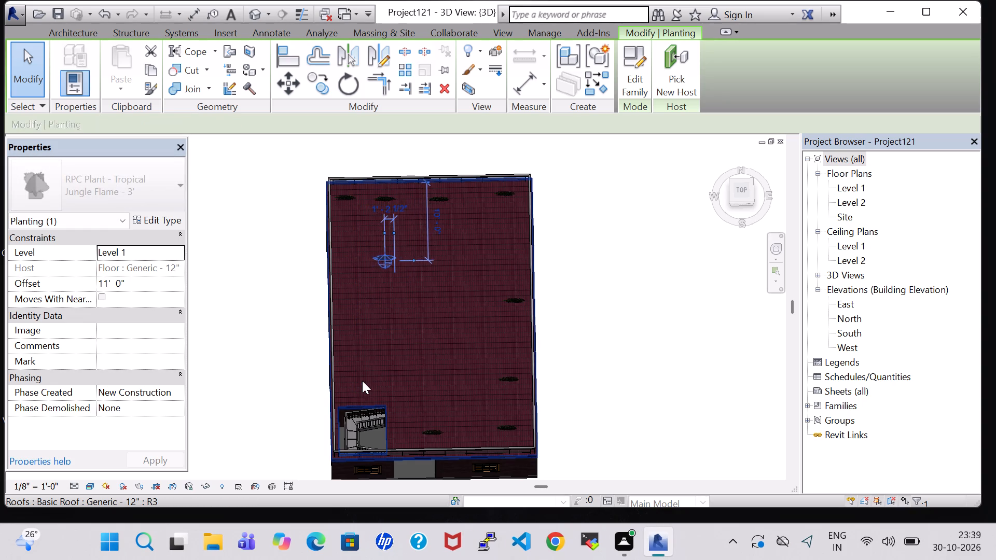
{"action": "key", "text": "Right"}
{"action": "key", "text": "Right"}
{"action": "key", "text": "Right"}
{"action": "key", "text": "Right"}
{"action": "key", "text": "Right"}
{"action": "key", "text": "Right"}
{"action": "key", "text": "Right"}
{"action": "key", "text": "Right"}
{"action": "key", "text": "Right"}
{"action": "key", "text": "Right"}
{"action": "key", "text": "Right"}
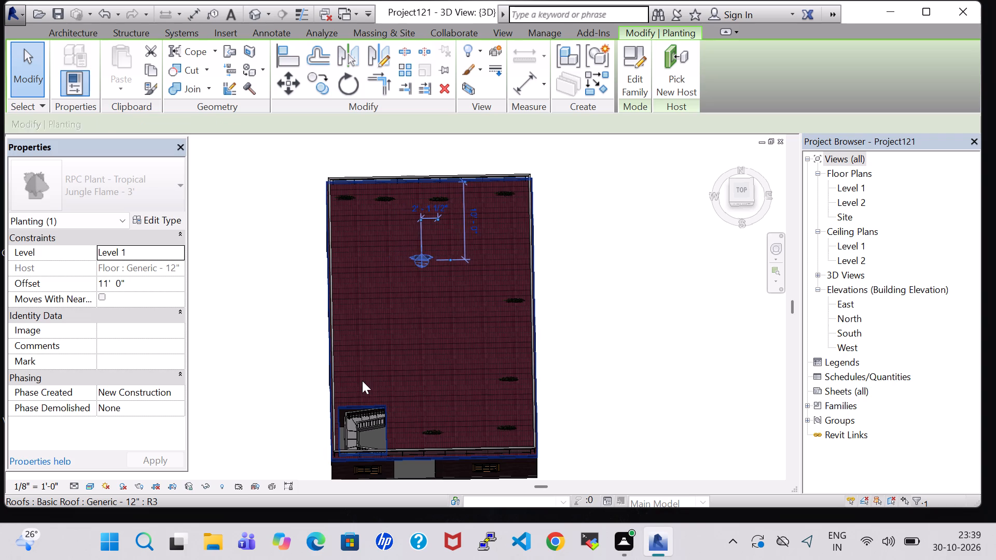
{"action": "key", "text": "Right"}
{"action": "key", "text": "Right"}
{"action": "key", "text": "Right"}
{"action": "key", "text": "Right"}
{"action": "key", "text": "Right"}
{"action": "key", "text": "Right"}
{"action": "key", "text": "Right"}
{"action": "key", "text": "Right"}
{"action": "key", "text": "Right"}
{"action": "key", "text": "Right"}
{"action": "key", "text": "Right"}
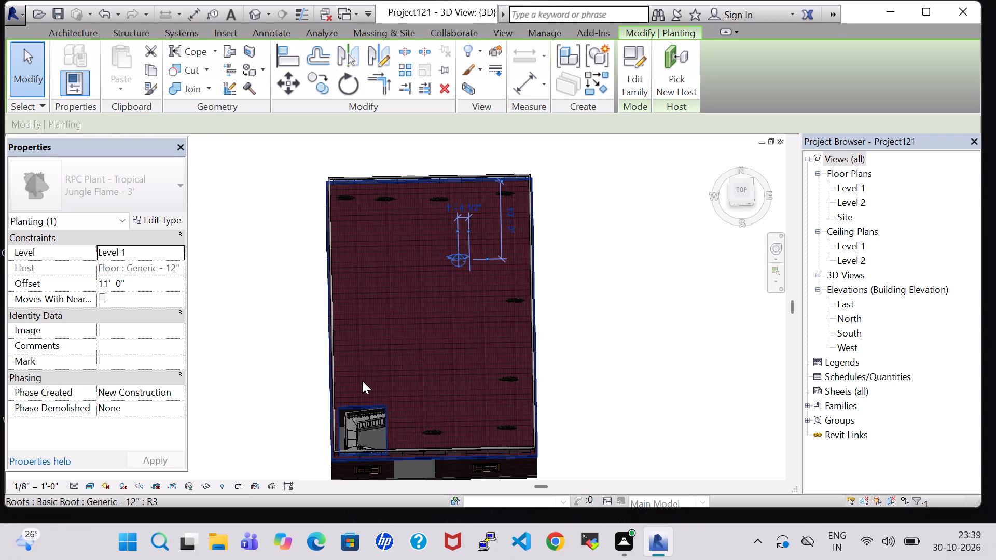
{"action": "key", "text": "Right"}
{"action": "key", "text": "Right"}
{"action": "key", "text": "Right"}
{"action": "key", "text": "Right"}
{"action": "key", "text": "Right"}
{"action": "key", "text": "Right"}
{"action": "key", "text": "Right"}
{"action": "key", "text": "Right"}
{"action": "key", "text": "Right"}
{"action": "key", "text": "Right"}
{"action": "key", "text": "Right"}
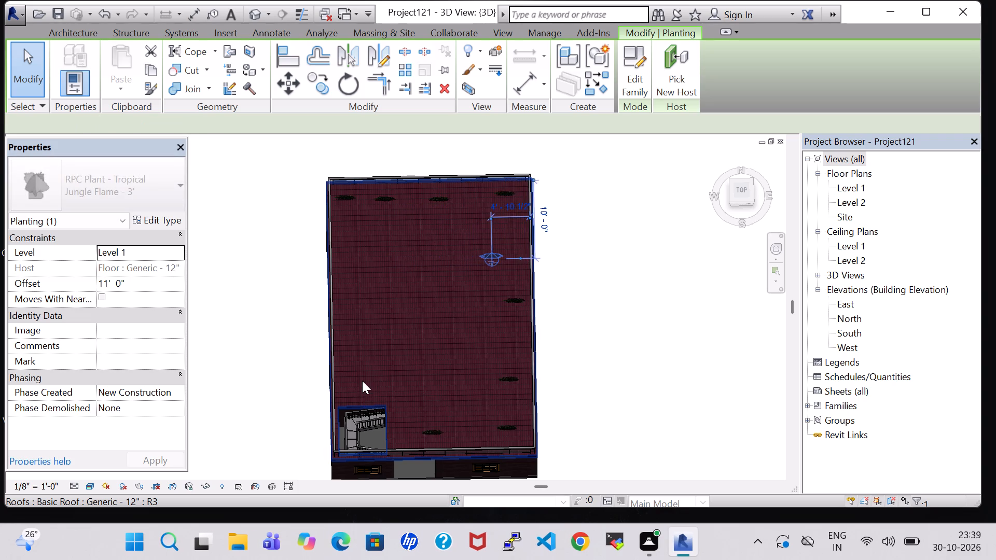
{"action": "key", "text": "Right"}
{"action": "key", "text": "Right"}
{"action": "key", "text": "Right"}
{"action": "key", "text": "Right"}
{"action": "key", "text": "Right"}
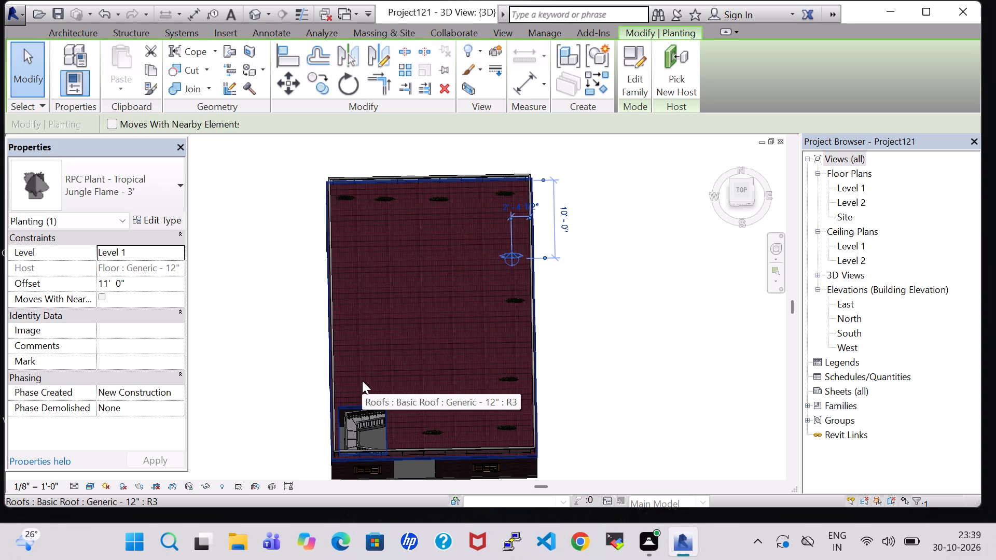
{"action": "key", "text": "Left"}
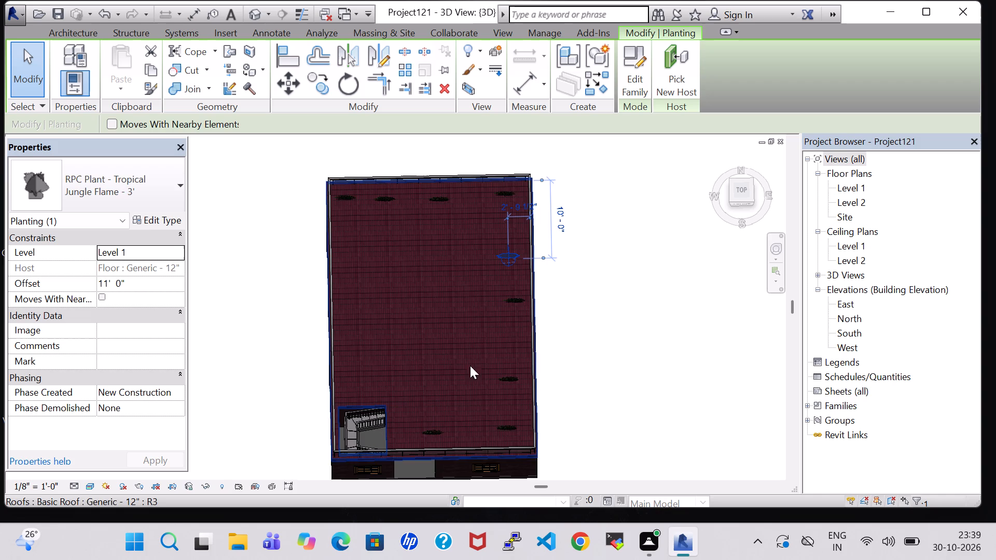
Nudge the plant midway along the east side slightly west, into line with the others along the east railing.
{"action": "left_click", "coordinate": [519, 299]}
{"action": "key", "text": "Left"}
{"action": "key", "text": "Left"}
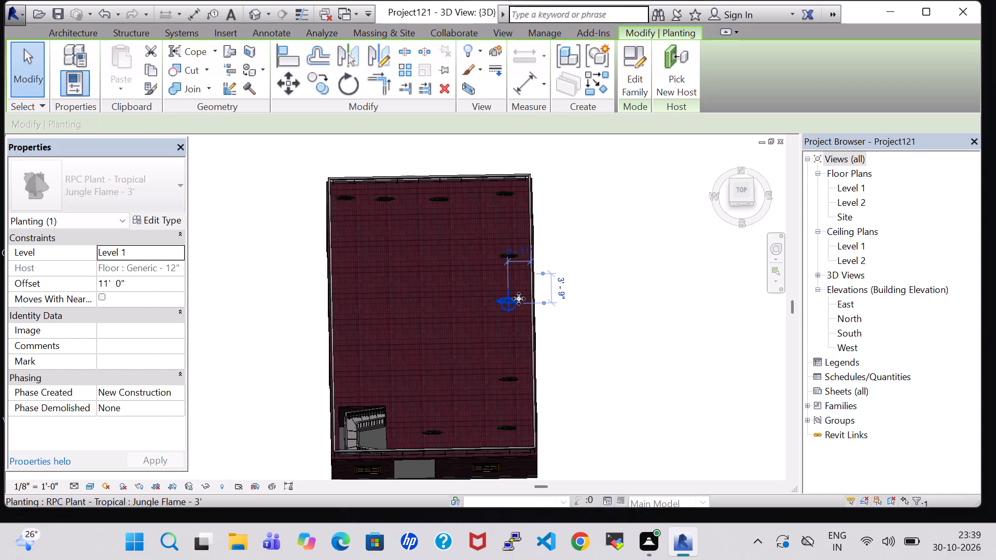
{"action": "left_click", "coordinate": [656, 379]}
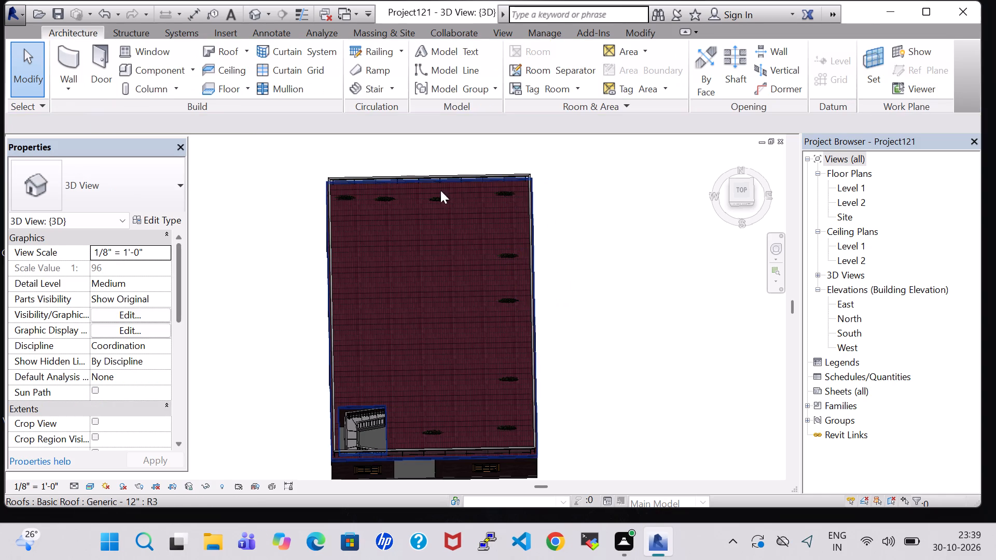
Change the second plant from the west in the rear row to the Crane Lily - 3' type.
{"action": "left_click", "coordinate": [386, 197]}
{"action": "left_click", "coordinate": [125, 189]}
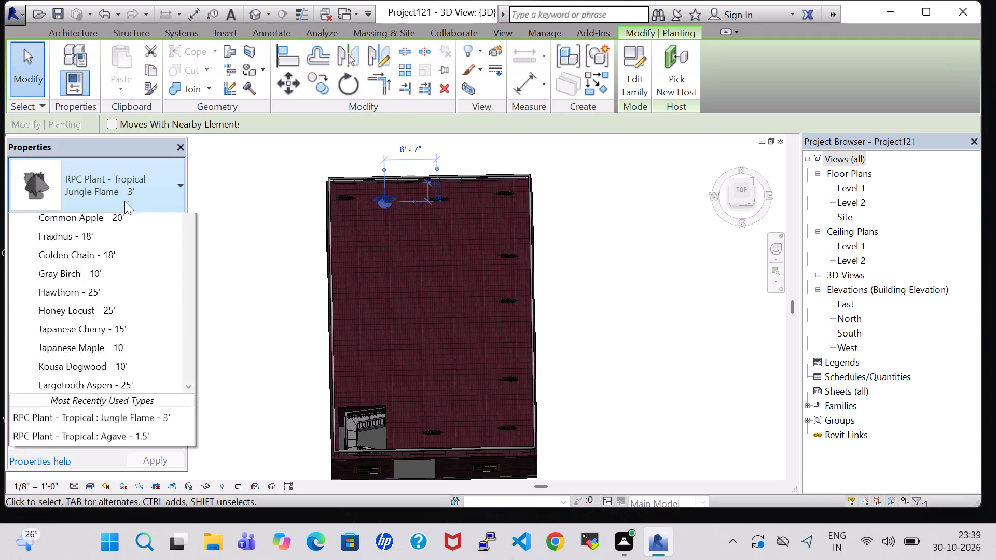
{"action": "scroll", "coordinate": [130, 302], "scroll_direction": "up", "scroll_amount": 1}
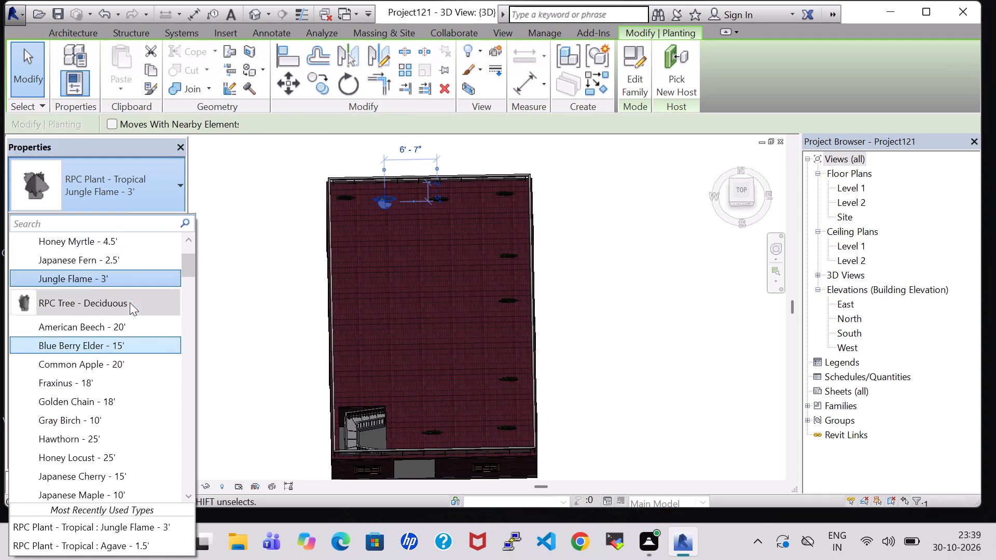
{"action": "scroll", "coordinate": [130, 302], "scroll_direction": "up", "scroll_amount": 1}
{"action": "left_click", "coordinate": [119, 244]}
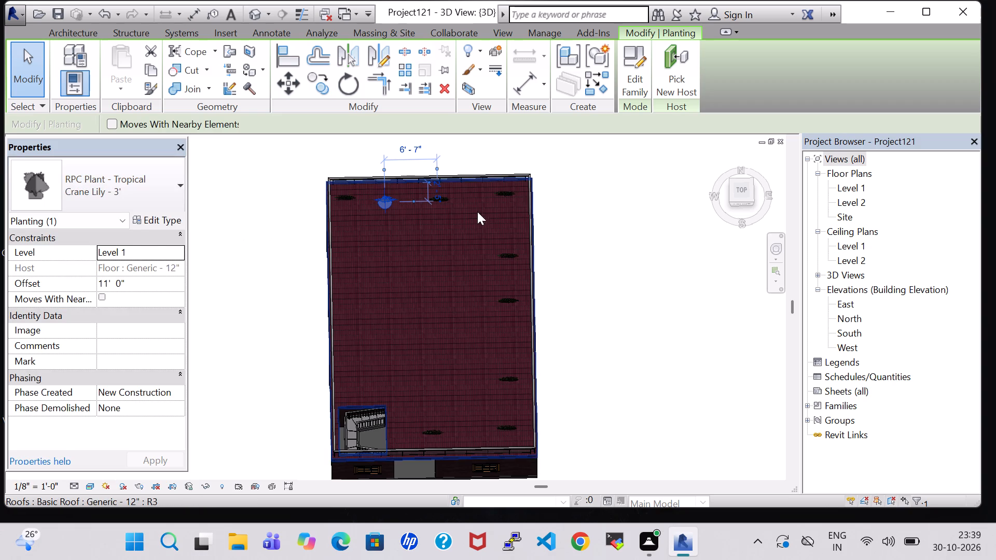
Change the plant in the terrace's northeast corner to the Crane Lily - 3' type.
{"action": "left_click", "coordinate": [493, 192]}
{"action": "left_click", "coordinate": [147, 195]}
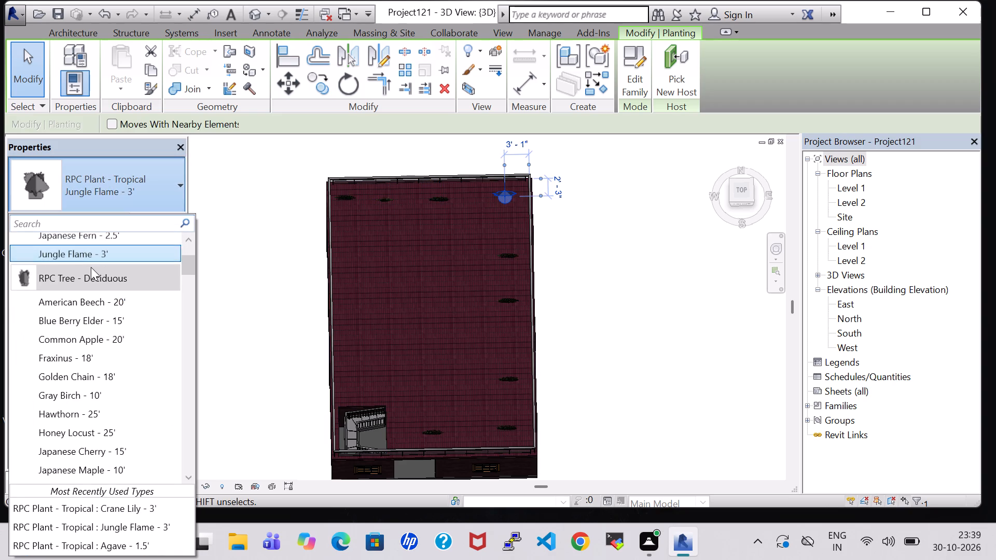
{"action": "scroll", "coordinate": [91, 267], "scroll_direction": "up", "scroll_amount": 2}
{"action": "left_click", "coordinate": [88, 249]}
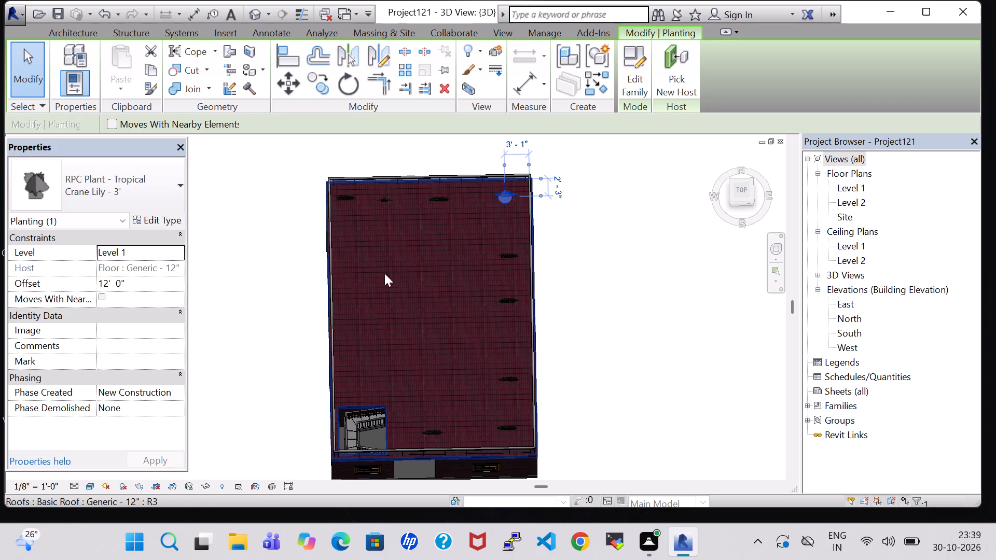
Change the middle plant of the row along the east railing to the Crane Lily - 3' type.
{"action": "left_click", "coordinate": [506, 297]}
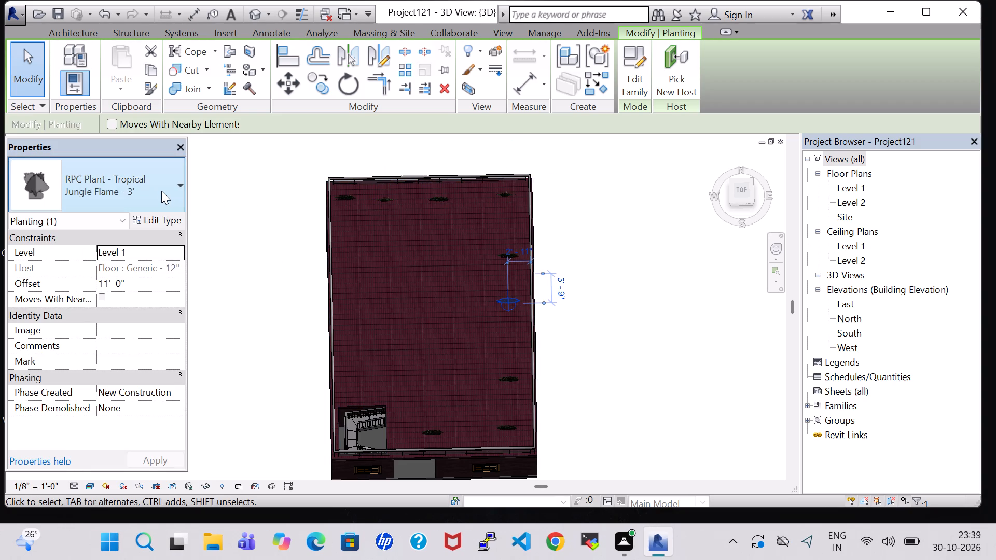
{"action": "left_click", "coordinate": [161, 191]}
{"action": "scroll", "coordinate": [140, 289], "scroll_direction": "up", "scroll_amount": 2}
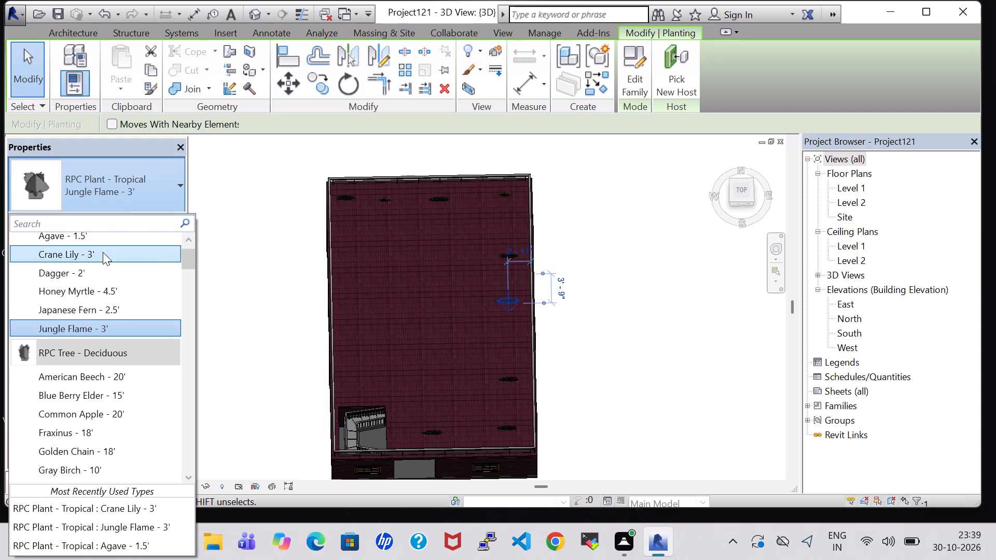
{"action": "left_click", "coordinate": [103, 252]}
Change the plant in the terrace's southeast corner to the Crane Lily - 3' type.
{"action": "left_click", "coordinate": [520, 421]}
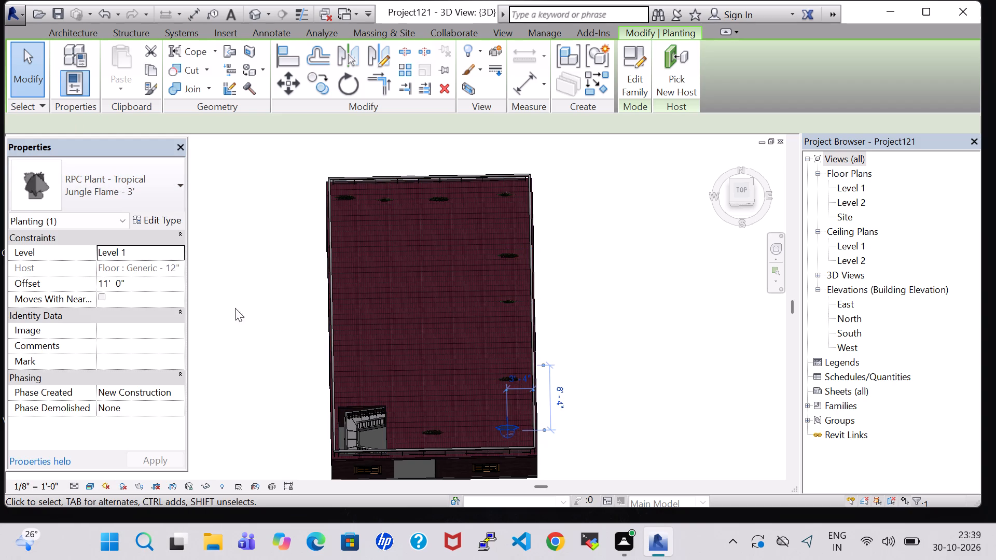
{"action": "left_click", "coordinate": [151, 195]}
{"action": "scroll", "coordinate": [106, 259], "scroll_direction": "up", "scroll_amount": 1}
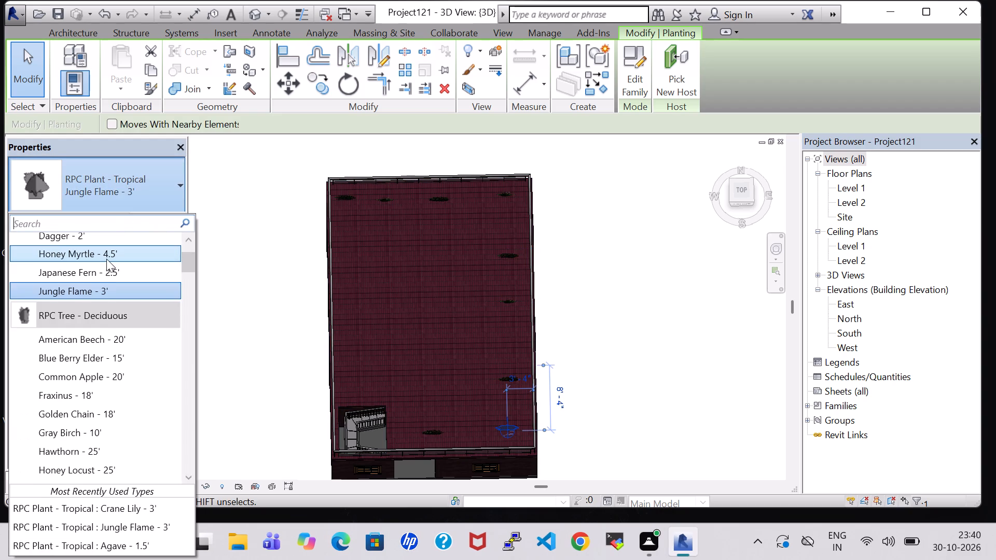
{"action": "scroll", "coordinate": [106, 259], "scroll_direction": "up", "scroll_amount": 1}
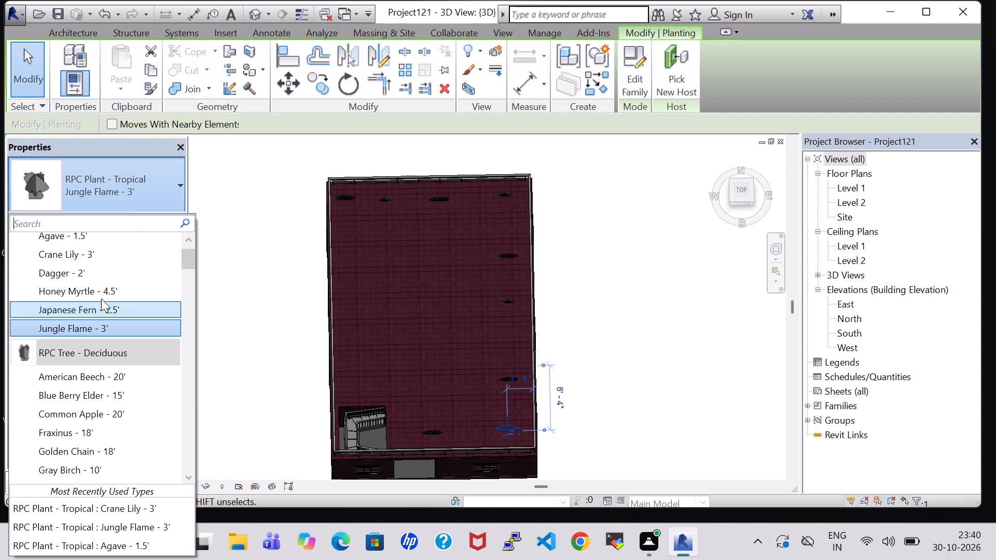
{"action": "left_click", "coordinate": [91, 260]}
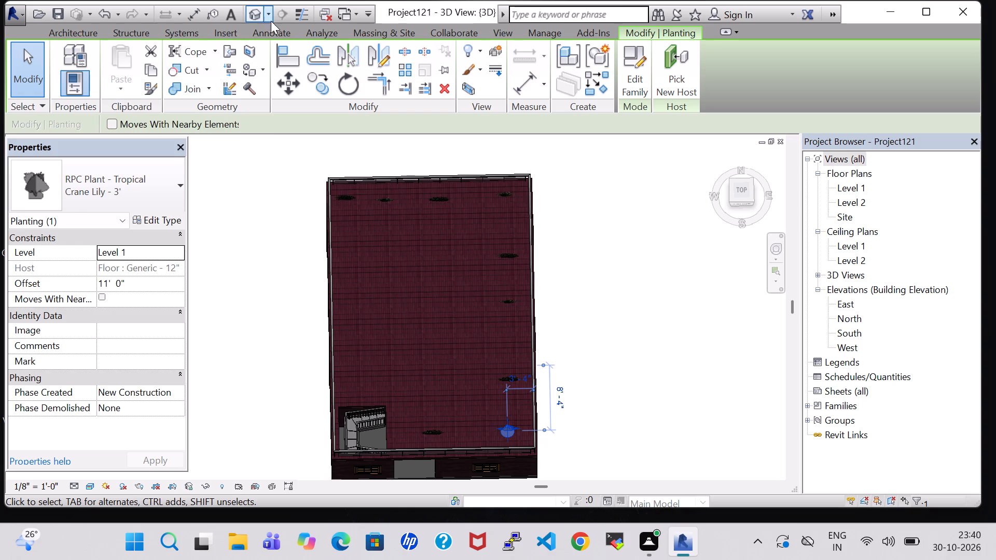
Turn the 3D view to the front of the house to check the terrace plants.
{"action": "left_click", "coordinate": [255, 11]}
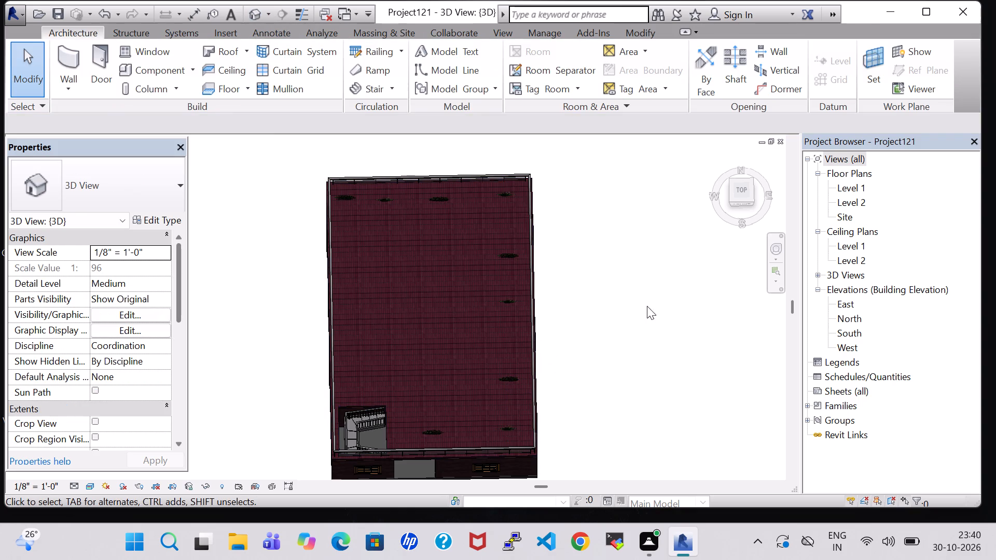
{"action": "left_click", "coordinate": [741, 228]}
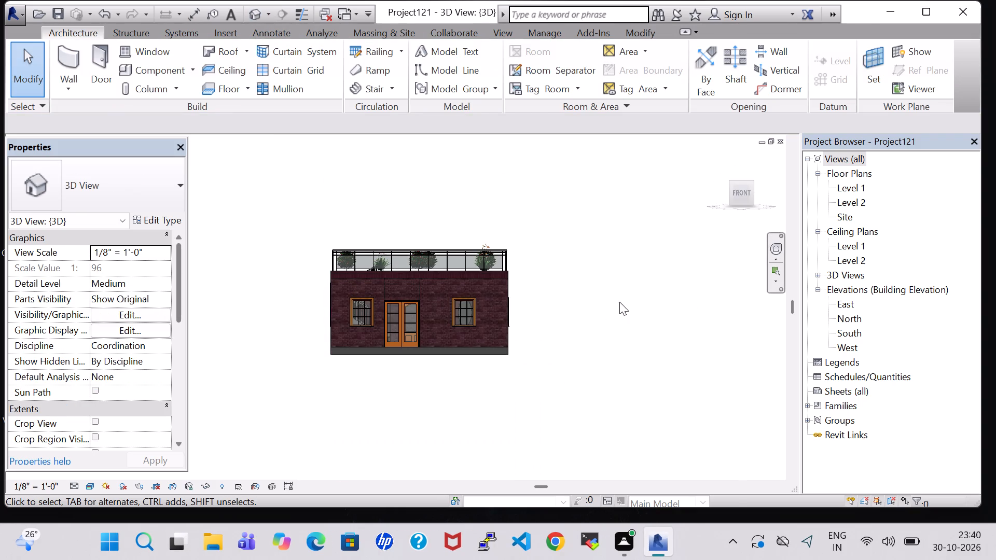
Nudge the Jungle Flame plant on the south railing eastward until it sits about two railing bays from the corner Crane Lily.
{"action": "scroll", "coordinate": [402, 277], "scroll_direction": "up", "scroll_amount": 8}
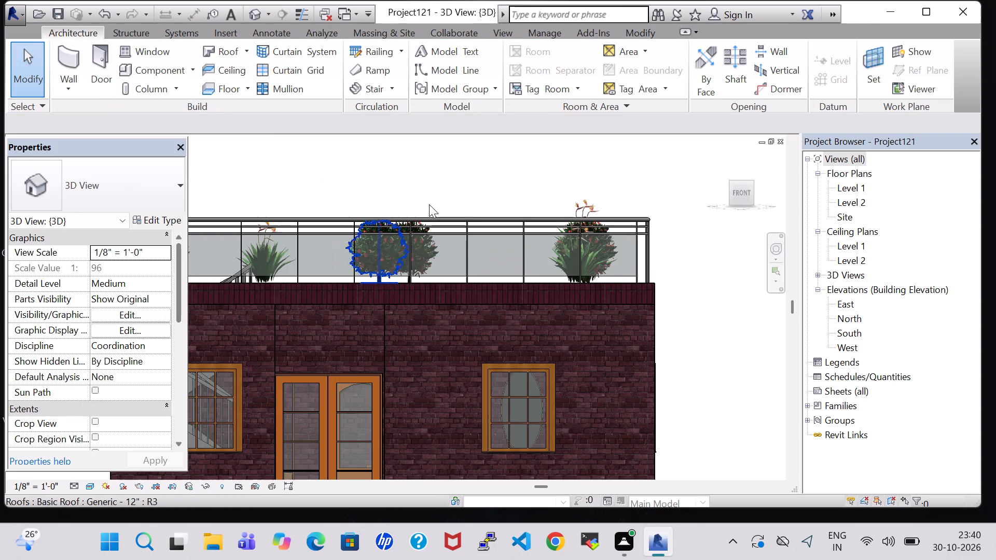
{"action": "middle_click_drag", "start_coordinate": [433, 193], "coordinate": [435, 251], "text": "shift"}
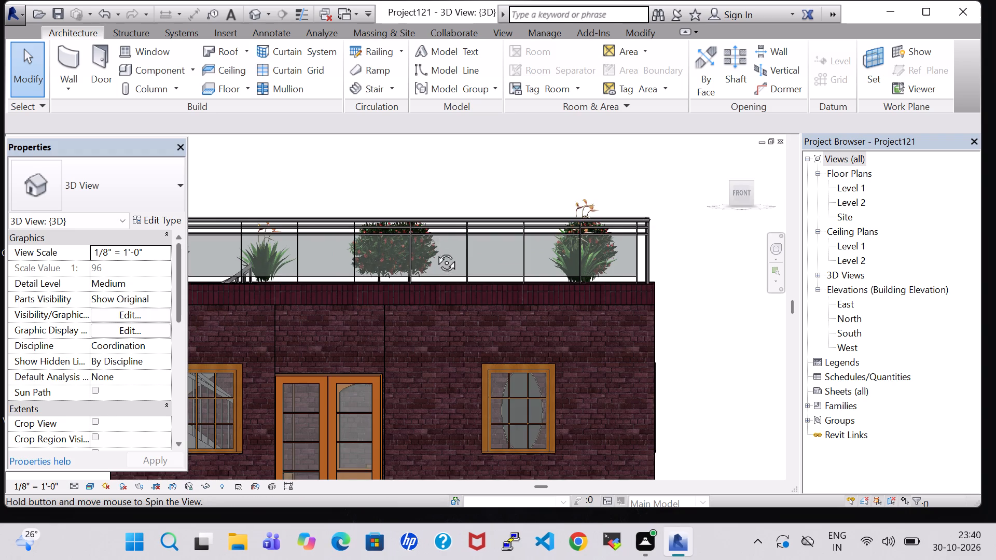
{"action": "middle_click_drag", "start_coordinate": [435, 251], "coordinate": [433, 292], "text": "shift"}
{"action": "left_click", "coordinate": [390, 359]}
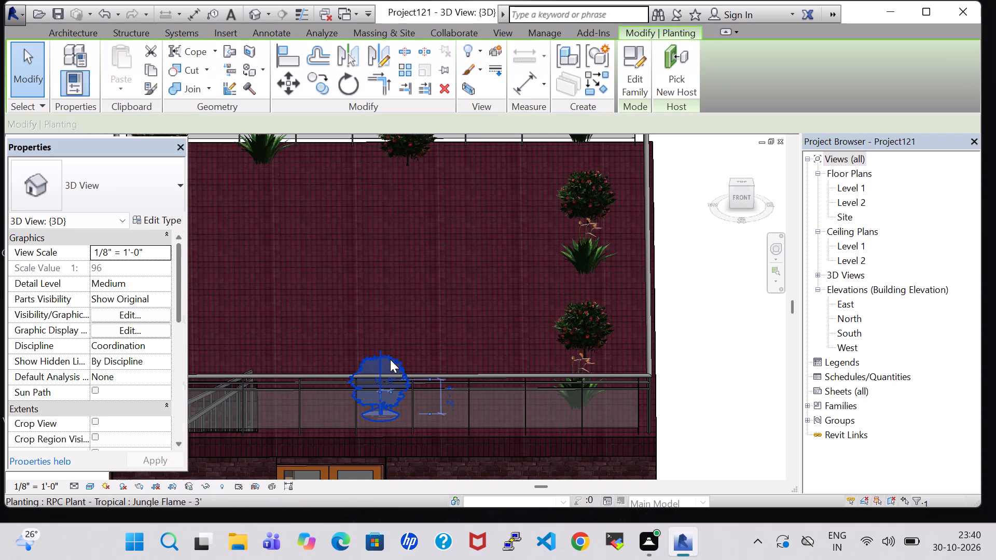
{"action": "key", "text": "Left"}
{"action": "key", "text": "Left"}
{"action": "key", "text": "Left"}
{"action": "key", "text": "Left"}
{"action": "key", "text": "Left"}
{"action": "key", "text": "Left"}
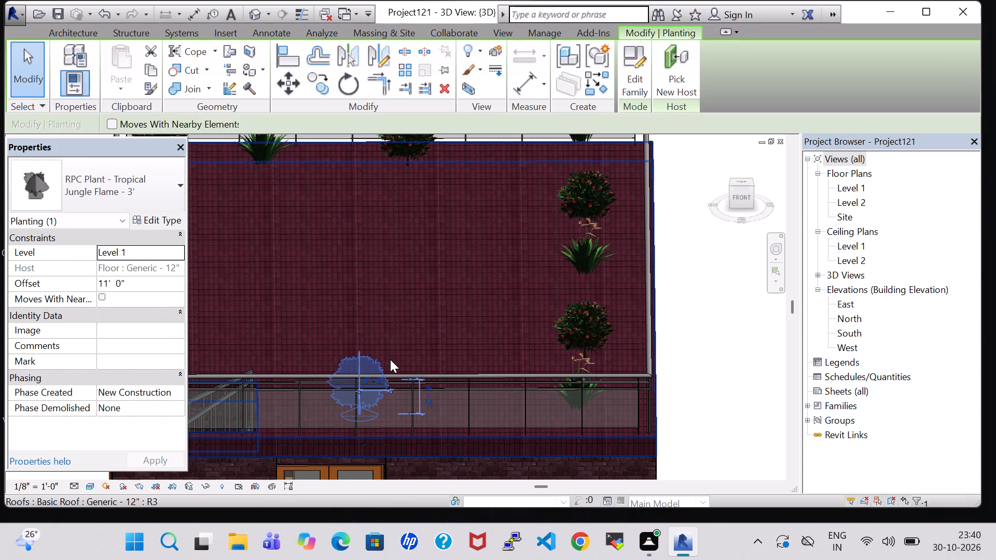
{"action": "key", "text": "Right"}
{"action": "key", "text": "Right"}
{"action": "key", "text": "Right"}
{"action": "key", "text": "Right"}
{"action": "key", "text": "Right"}
{"action": "key", "text": "Right"}
{"action": "key", "text": "Right"}
{"action": "key", "text": "Right"}
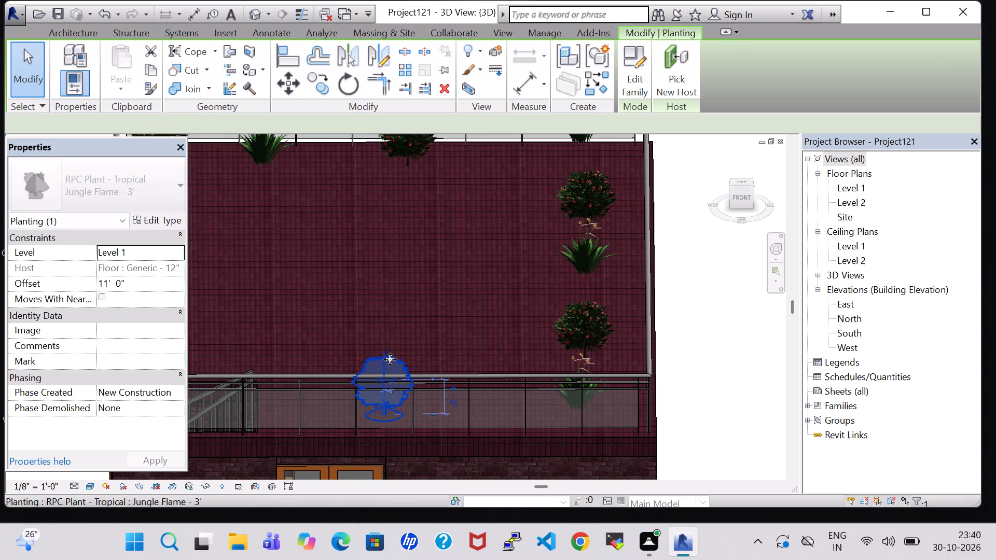
{"action": "key", "text": "Right"}
{"action": "key", "text": "Right"}
{"action": "key", "text": "Right"}
{"action": "key", "text": "Right"}
{"action": "key", "text": "Right"}
{"action": "key", "text": "Right"}
{"action": "key", "text": "Right"}
{"action": "key", "text": "Right"}
{"action": "key", "text": "Right"}
{"action": "key", "text": "Right"}
{"action": "key", "text": "Right"}
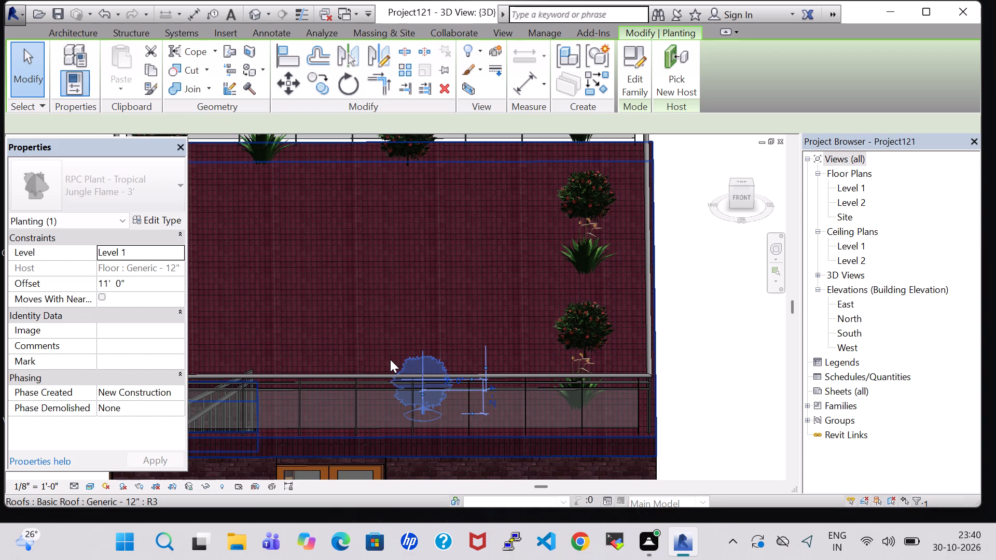
{"action": "key", "text": "Right"}
{"action": "key", "text": "Right"}
{"action": "key", "text": "Right"}
{"action": "key", "text": "Right"}
{"action": "key", "text": "Right"}
{"action": "key", "text": "Right"}
{"action": "key", "text": "Right"}
{"action": "key", "text": "Right"}
{"action": "key", "text": "Right"}
{"action": "key", "text": "Right"}
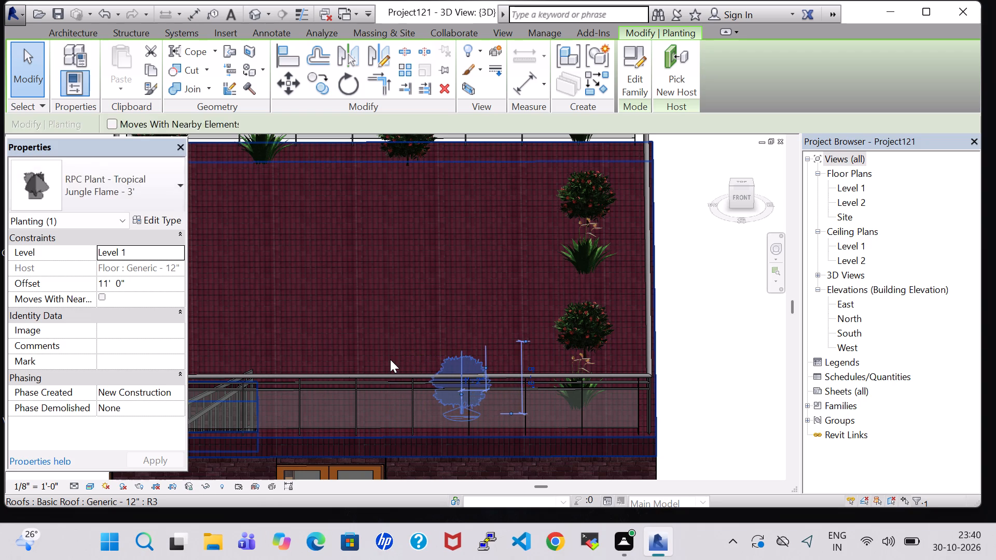
{"action": "key", "text": "Right"}
{"action": "key", "text": "Right"}
{"action": "key", "text": "Right"}
{"action": "key", "text": "Right"}
{"action": "left_click", "coordinate": [685, 319]}
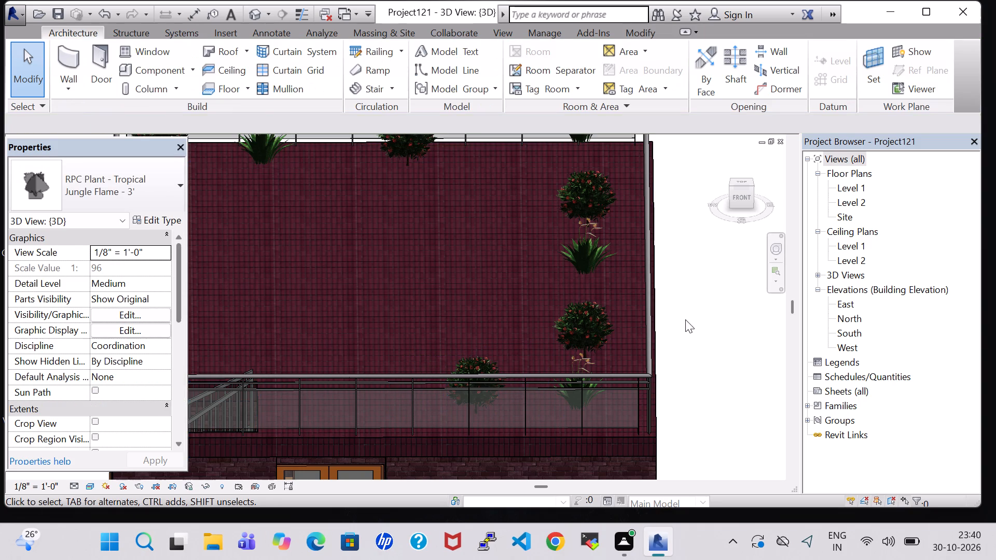
Examine the terrace plants and the front facade in 3D from above, straight on and at an angle.
{"action": "middle_click_drag", "start_coordinate": [531, 309], "coordinate": [517, 198], "text": "shift"}
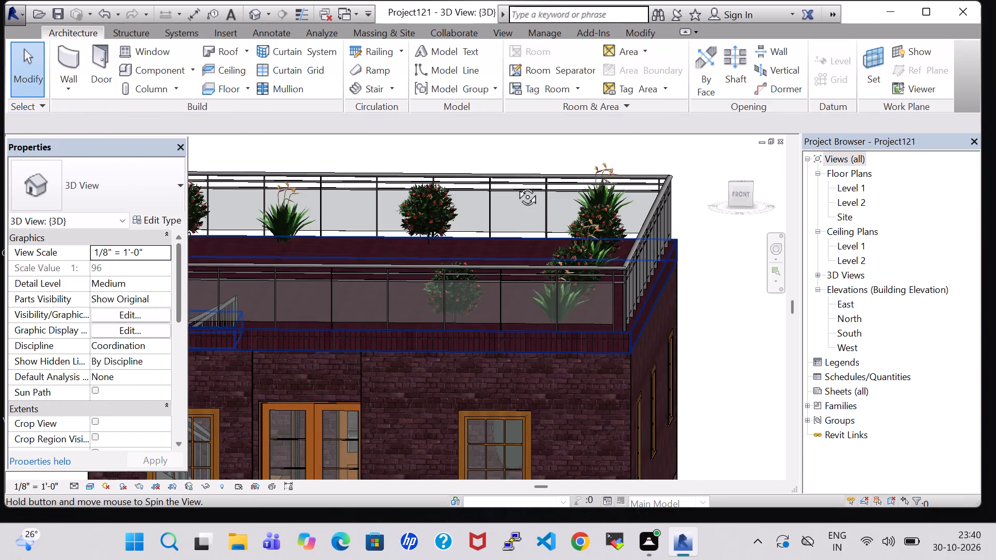
{"action": "scroll", "coordinate": [513, 185], "scroll_direction": "down", "scroll_amount": 2}
{"action": "middle_click_drag", "start_coordinate": [513, 174], "coordinate": [534, 256], "text": "shift"}
{"action": "middle_click_drag", "start_coordinate": [512, 231], "coordinate": [504, 231], "text": "shift"}
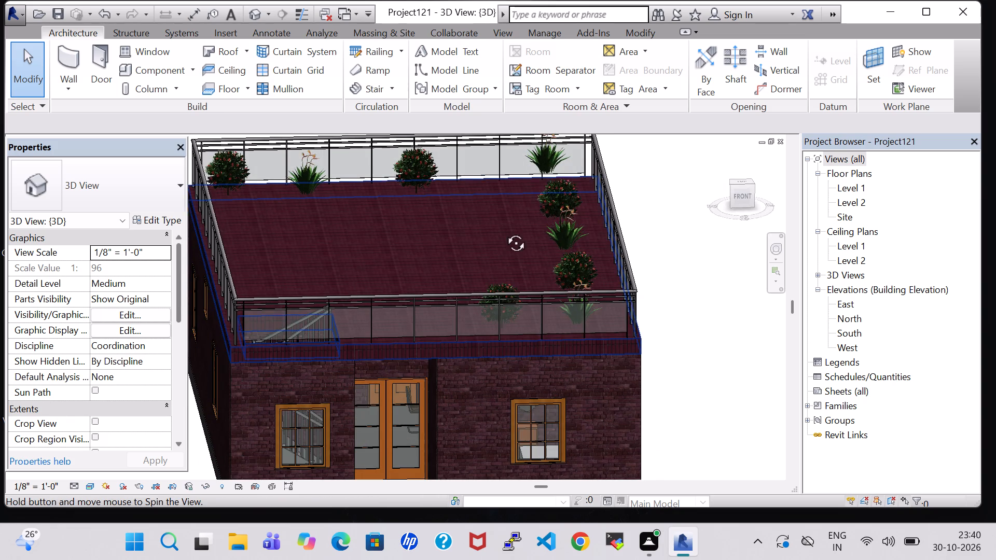
{"action": "middle_click_drag", "start_coordinate": [504, 231], "coordinate": [509, 207], "text": "shift"}
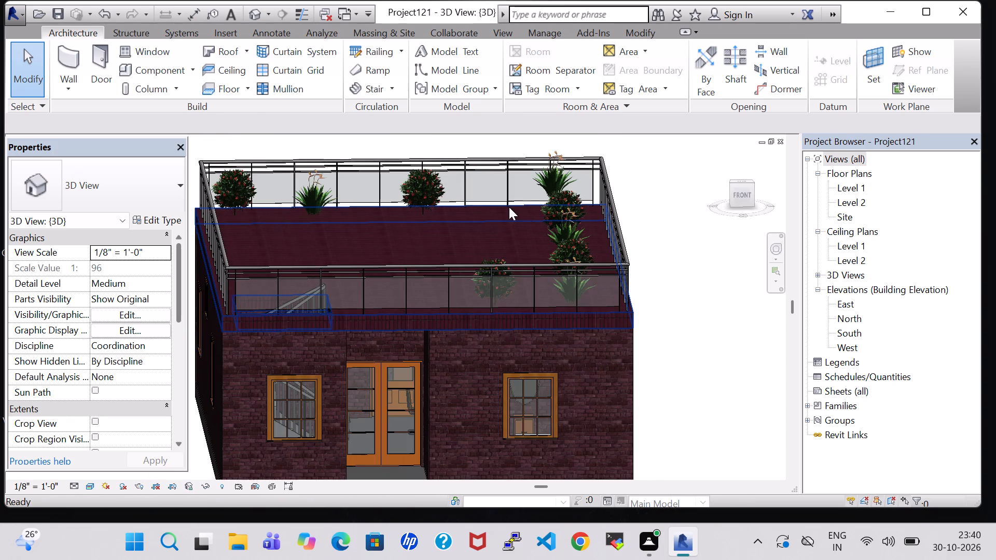
{"action": "left_click", "coordinate": [739, 193]}
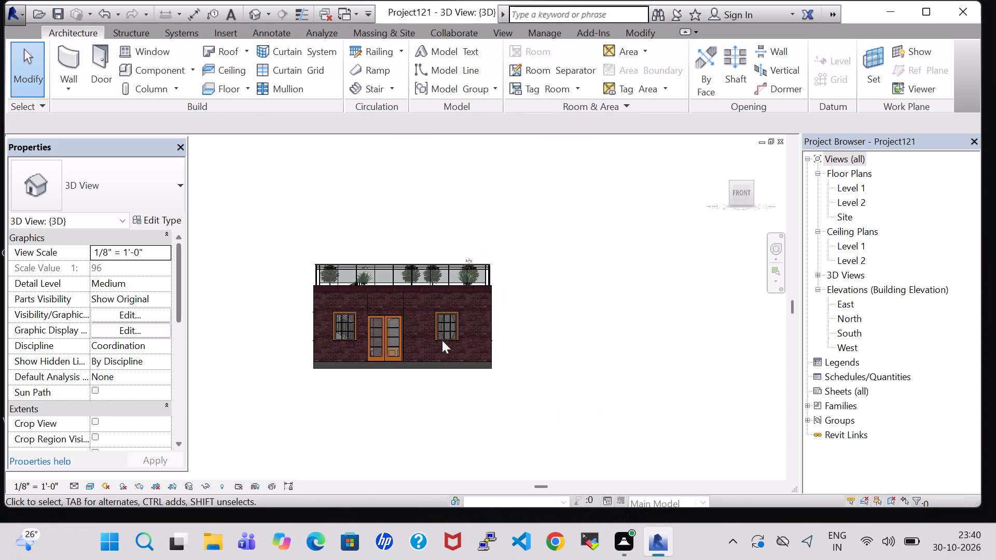
{"action": "scroll", "coordinate": [362, 358], "scroll_direction": "up", "scroll_amount": 1}
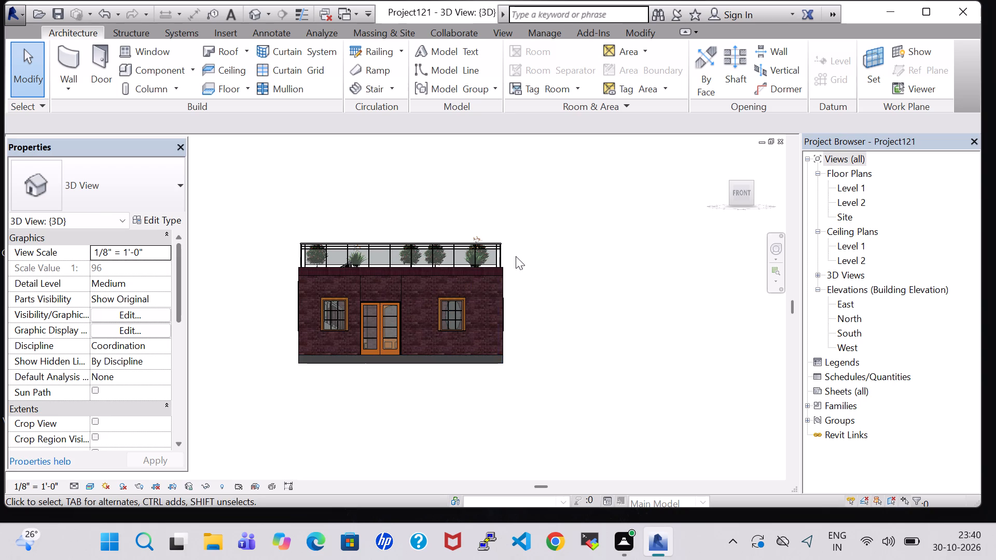
{"action": "middle_click_drag", "start_coordinate": [516, 256], "coordinate": [518, 293], "text": "shift"}
{"action": "scroll", "coordinate": [518, 295], "scroll_direction": "up", "scroll_amount": 5}
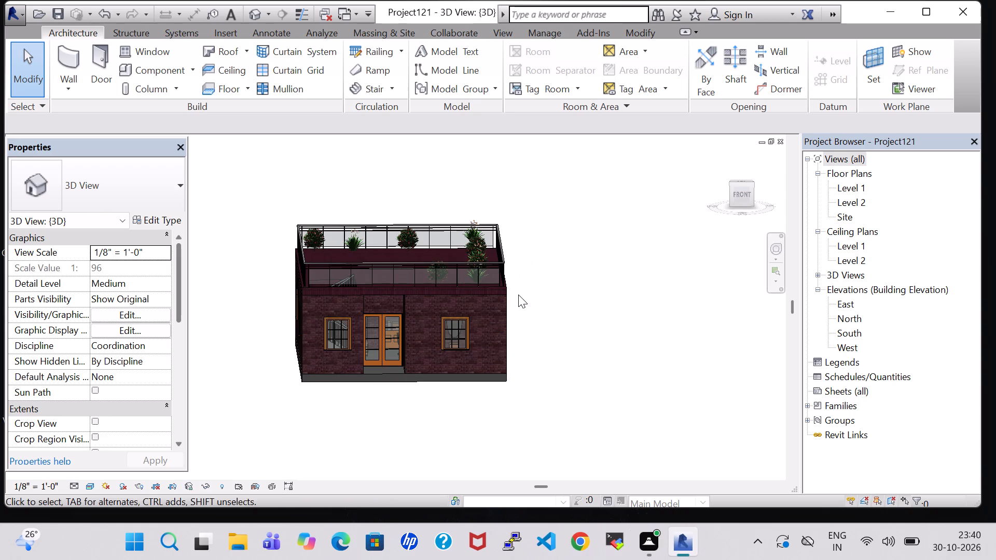
{"action": "middle_click_drag", "start_coordinate": [536, 357], "coordinate": [527, 339]}
{"action": "middle_click_drag", "start_coordinate": [527, 334], "coordinate": [560, 334]}
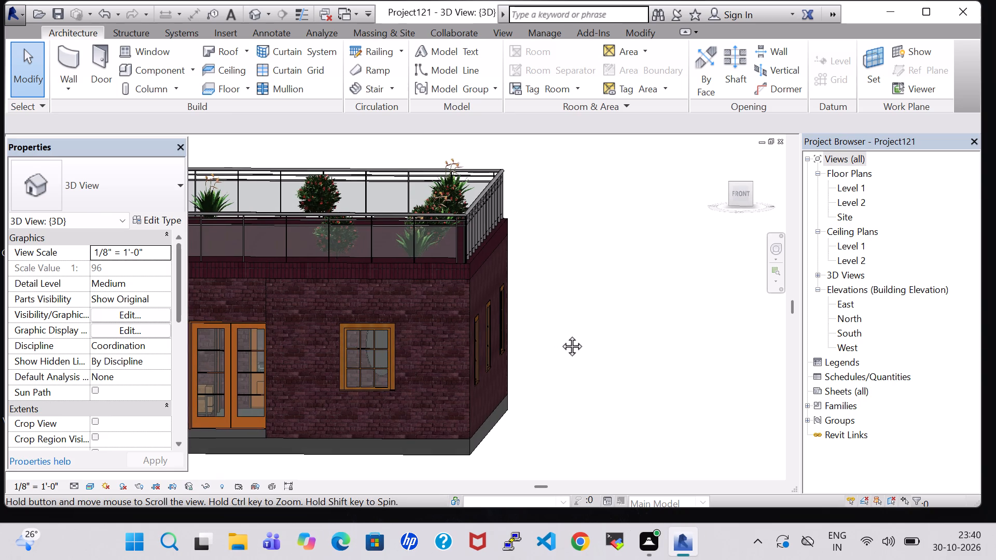
{"action": "middle_click_drag", "start_coordinate": [560, 334], "coordinate": [722, 367]}
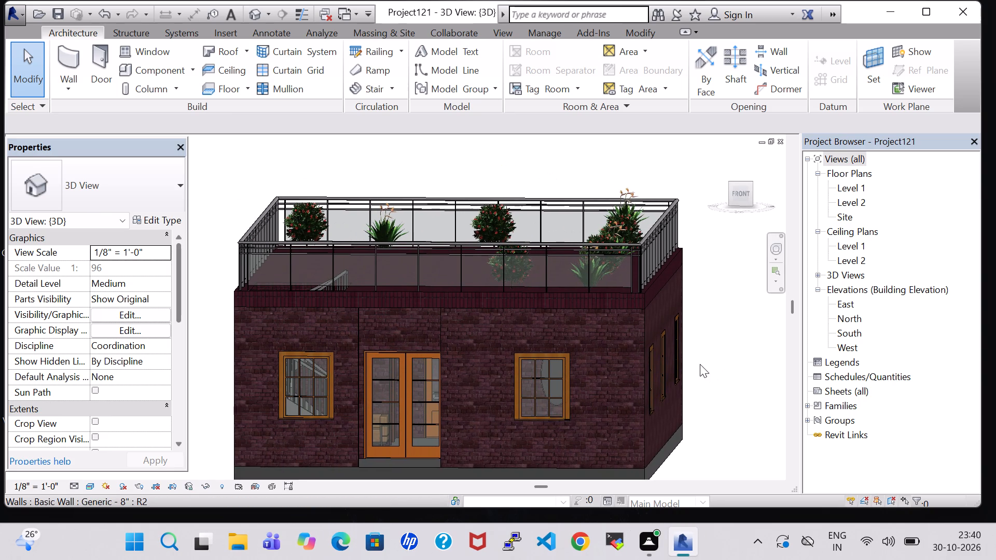
{"action": "middle_click_drag", "start_coordinate": [700, 364], "coordinate": [710, 346]}
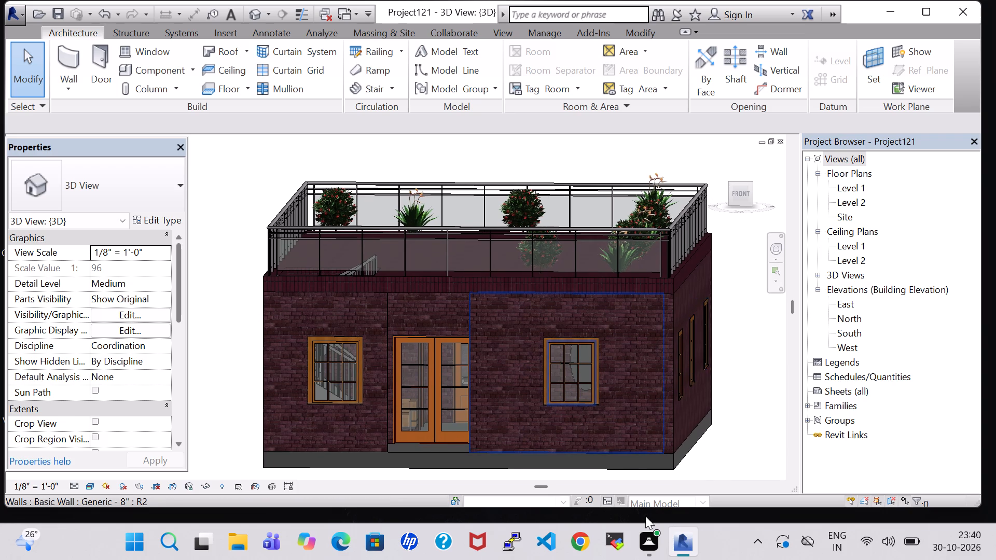
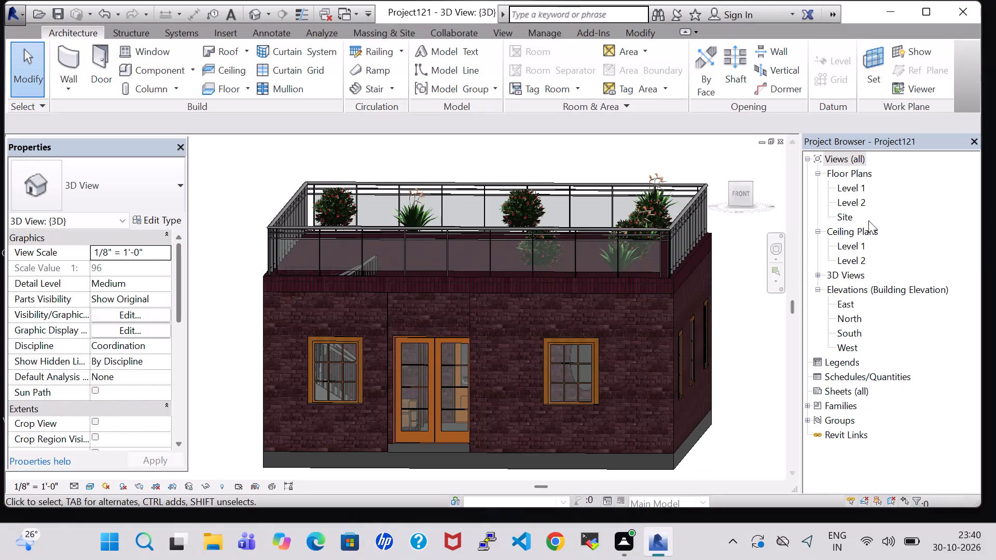
On the Level 1 plan, nudge the Agave plant on the living room's oval table slightly south and east.
{"action": "double_click", "coordinate": [849, 189]}
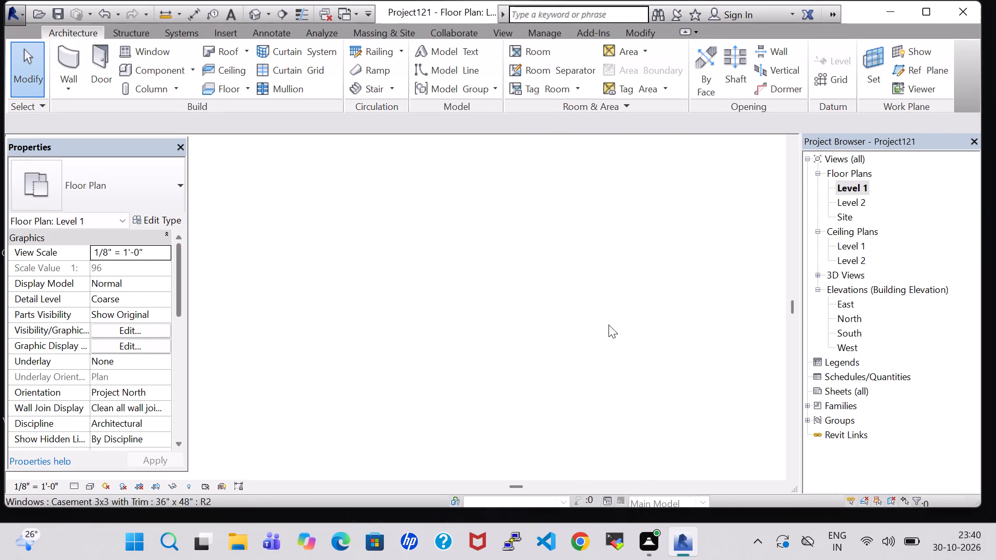
{"action": "scroll", "coordinate": [551, 337], "scroll_direction": "down", "scroll_amount": 3}
{"action": "middle_click", "coordinate": [538, 379]}
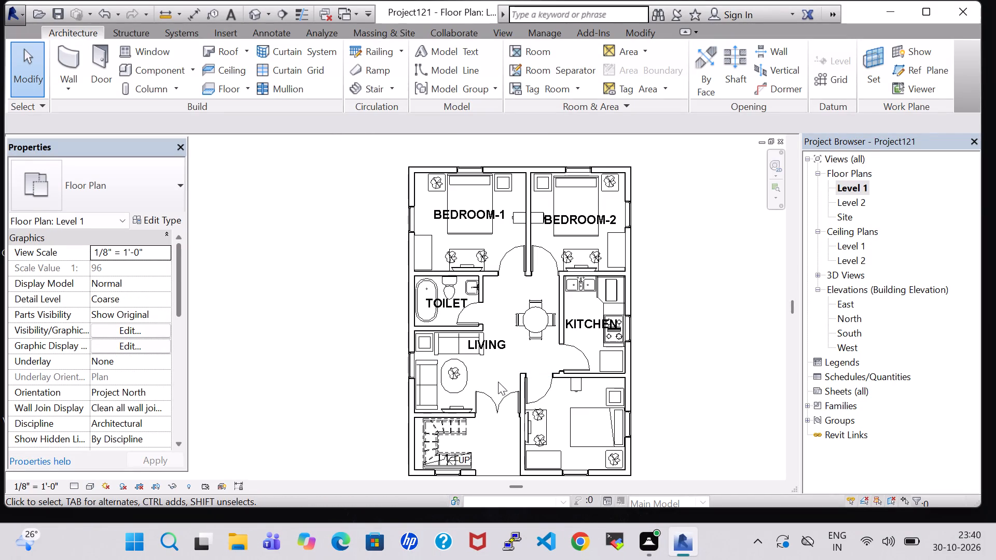
{"action": "left_click", "coordinate": [481, 382]}
{"action": "left_click", "coordinate": [453, 370]}
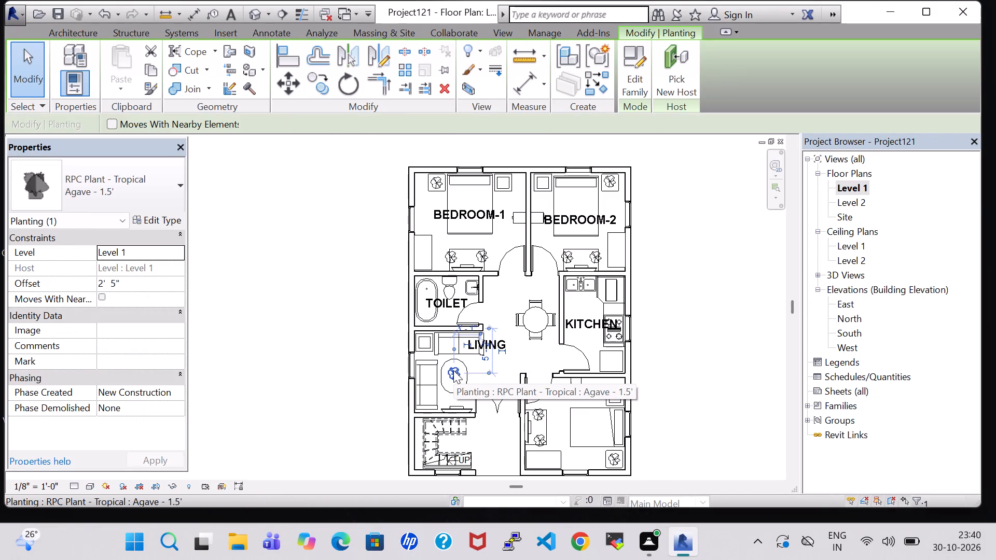
{"action": "key", "text": "Down"}
{"action": "key", "text": "Right"}
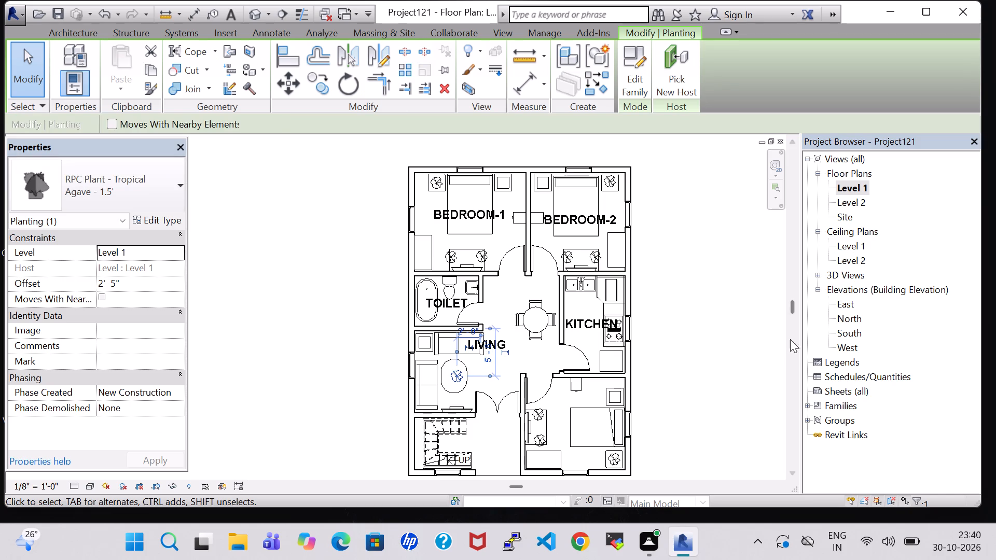
{"action": "left_click", "coordinate": [754, 302]}
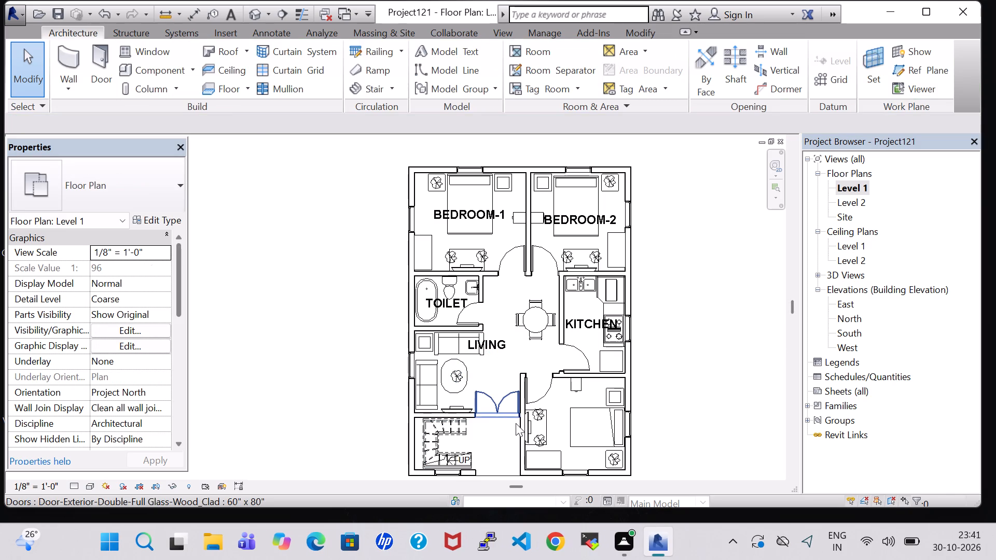
Nudge both Agave plants on the TV cabinet in the southeast bedroom slightly eastward, two increments each.
{"action": "scroll", "coordinate": [516, 423], "scroll_direction": "up", "scroll_amount": 7}
{"action": "left_click", "coordinate": [569, 401]}
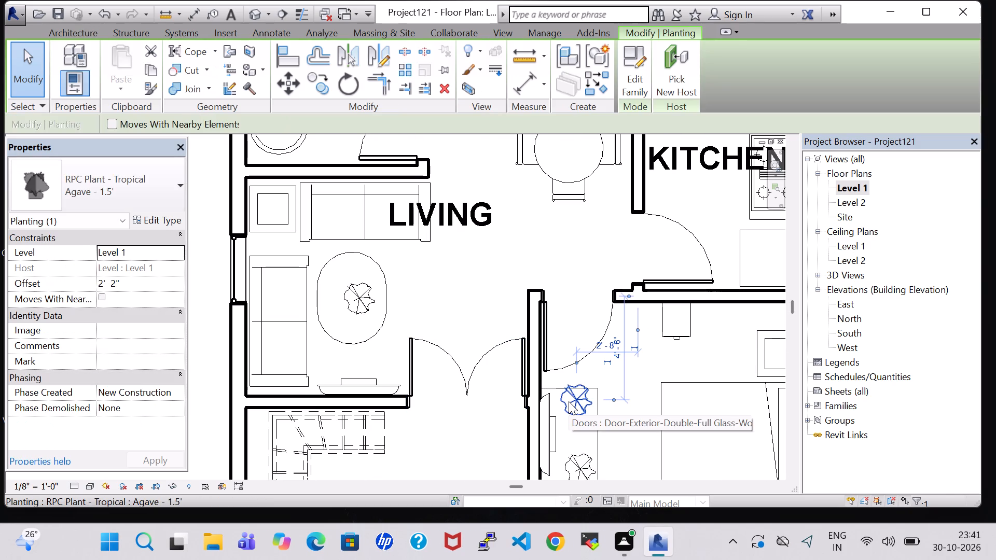
{"action": "key", "text": "Right"}
{"action": "key", "text": "Right"}
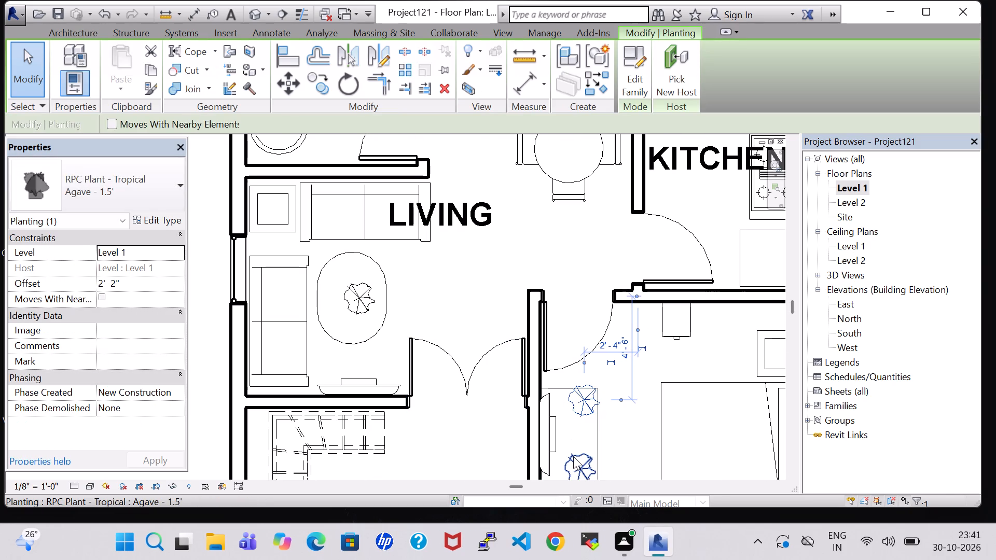
{"action": "left_click", "coordinate": [573, 456]}
{"action": "key", "text": "Right"}
{"action": "key", "text": "Right"}
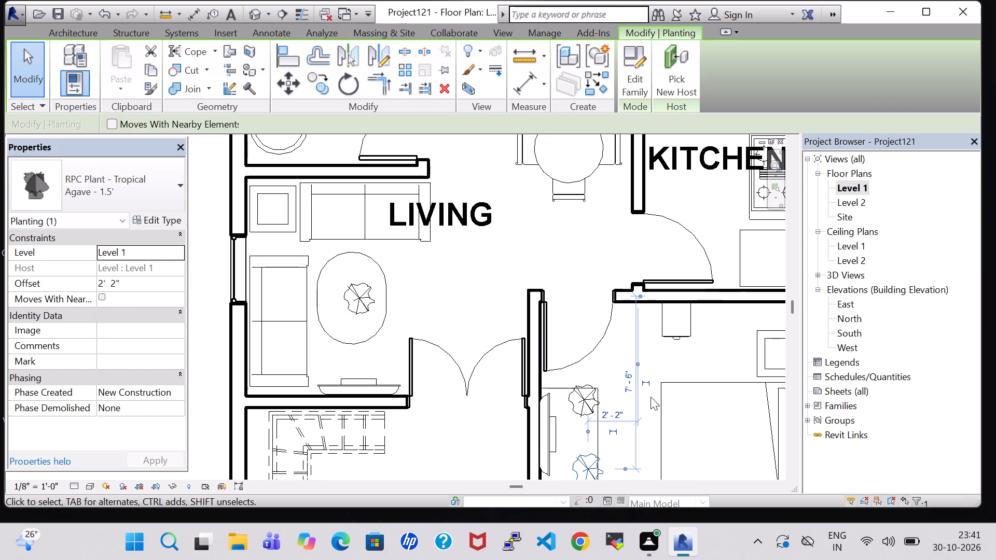
{"action": "double_click", "coordinate": [690, 362]}
{"action": "scroll", "coordinate": [690, 362], "scroll_direction": "down", "scroll_amount": 3}
{"action": "middle_click_drag", "start_coordinate": [690, 362], "coordinate": [646, 303]}
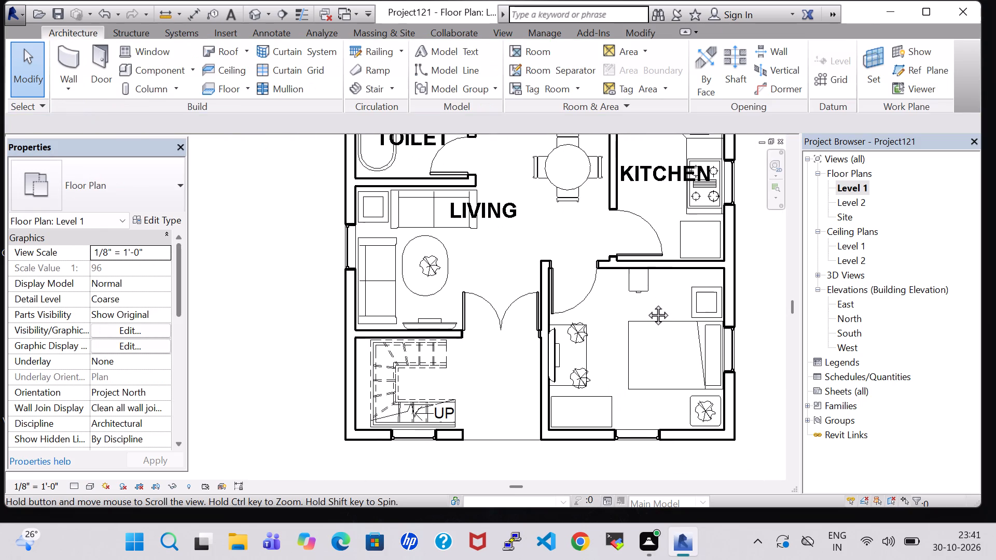
{"action": "middle_click_drag", "start_coordinate": [646, 303], "coordinate": [645, 302]}
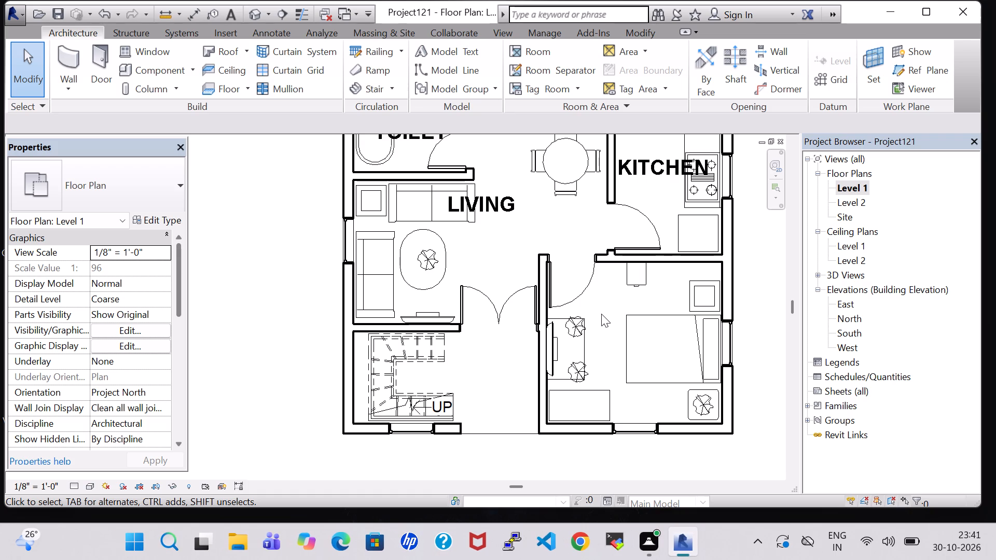
{"action": "left_click", "coordinate": [500, 396]}
Examine the house in 3D from the front, from below and from above, including the terrace plants and railing.
{"action": "left_click", "coordinate": [259, 10]}
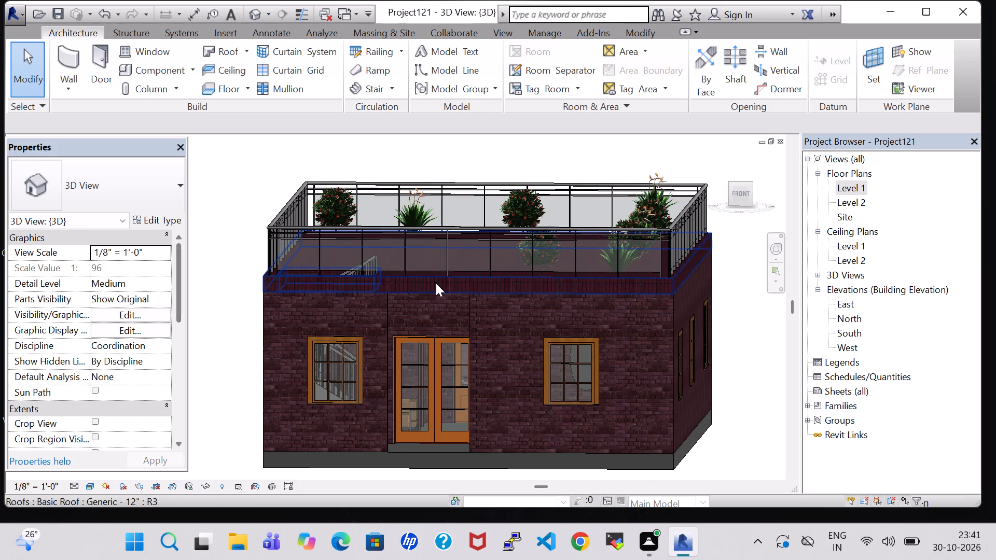
{"action": "middle_click_drag", "start_coordinate": [442, 285], "coordinate": [457, 276], "text": "shift"}
{"action": "middle_click_drag", "start_coordinate": [460, 268], "coordinate": [459, 175], "text": "shift"}
{"action": "middle_click", "coordinate": [459, 174], "text": "shift"}
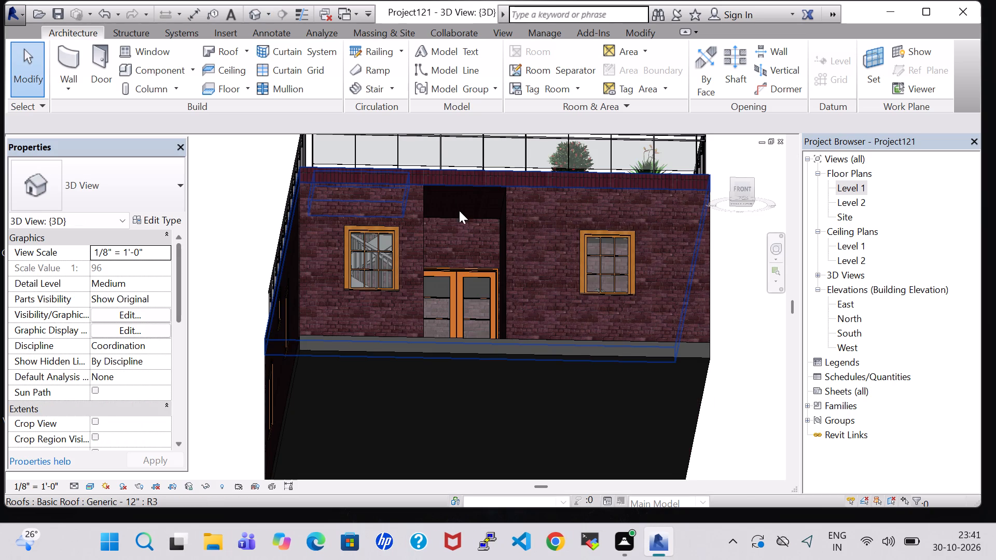
{"action": "middle_click_drag", "start_coordinate": [466, 278], "coordinate": [450, 410], "text": "shift"}
{"action": "middle_click", "coordinate": [476, 367], "text": "shift"}
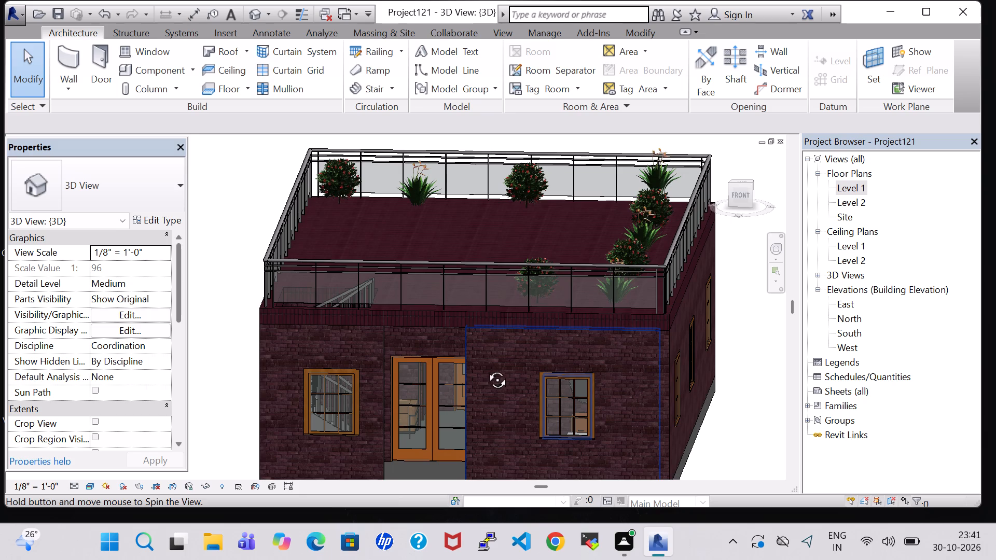
{"action": "middle_click_drag", "start_coordinate": [491, 367], "coordinate": [505, 348], "text": "shift"}
{"action": "middle_click", "coordinate": [505, 348], "text": "shift"}
{"action": "middle_click", "coordinate": [505, 348], "text": "shift"}
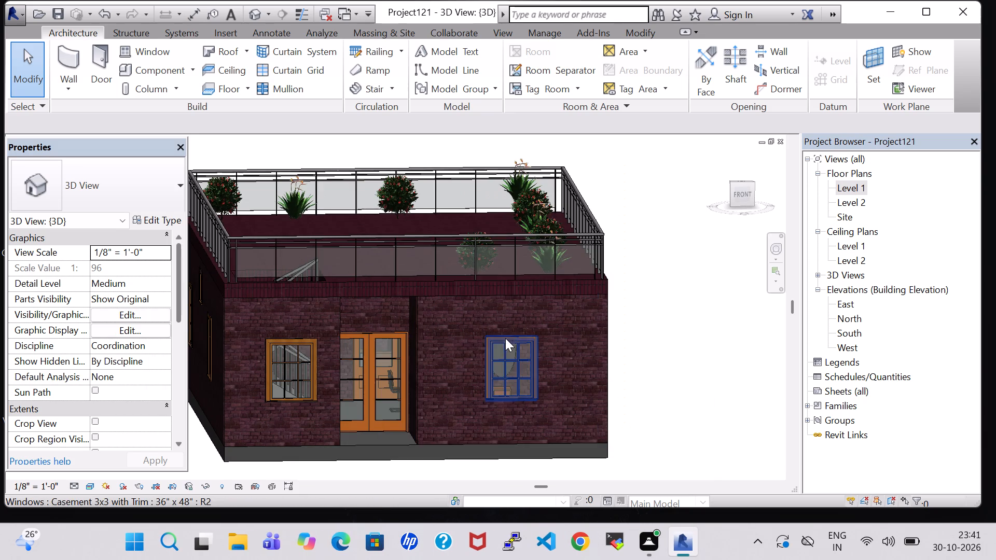
{"action": "middle_click_drag", "start_coordinate": [479, 206], "coordinate": [471, 235], "text": "shift"}
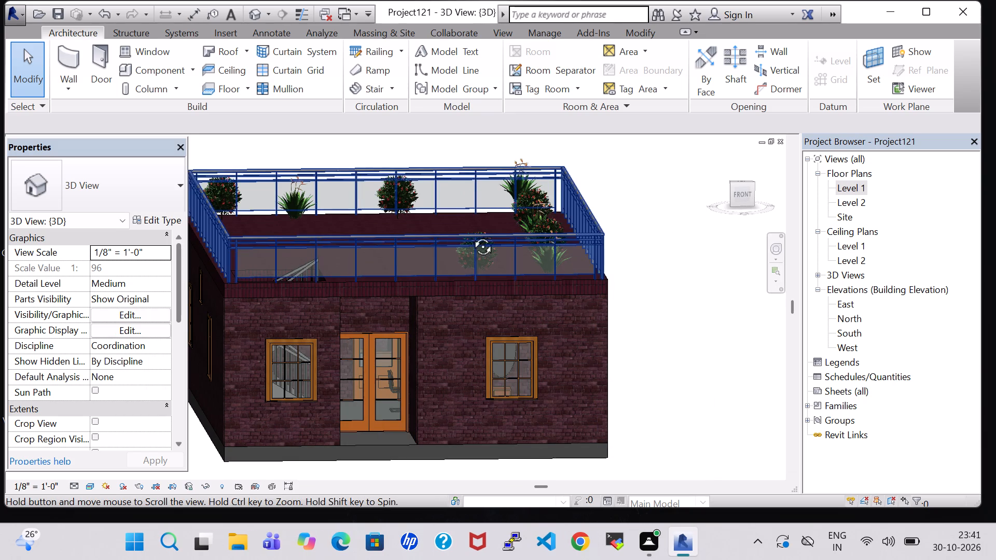
{"action": "middle_click_drag", "start_coordinate": [471, 235], "coordinate": [446, 292], "text": "shift"}
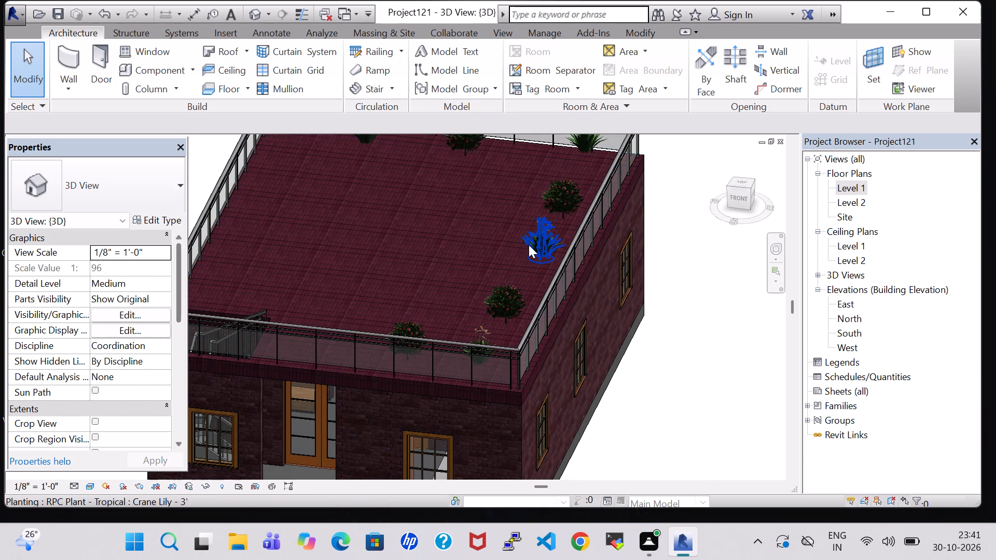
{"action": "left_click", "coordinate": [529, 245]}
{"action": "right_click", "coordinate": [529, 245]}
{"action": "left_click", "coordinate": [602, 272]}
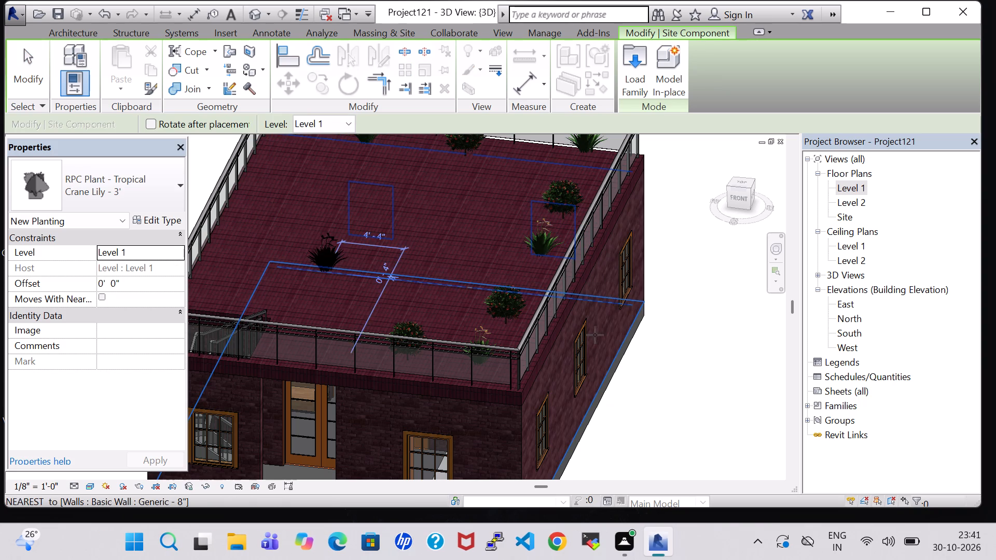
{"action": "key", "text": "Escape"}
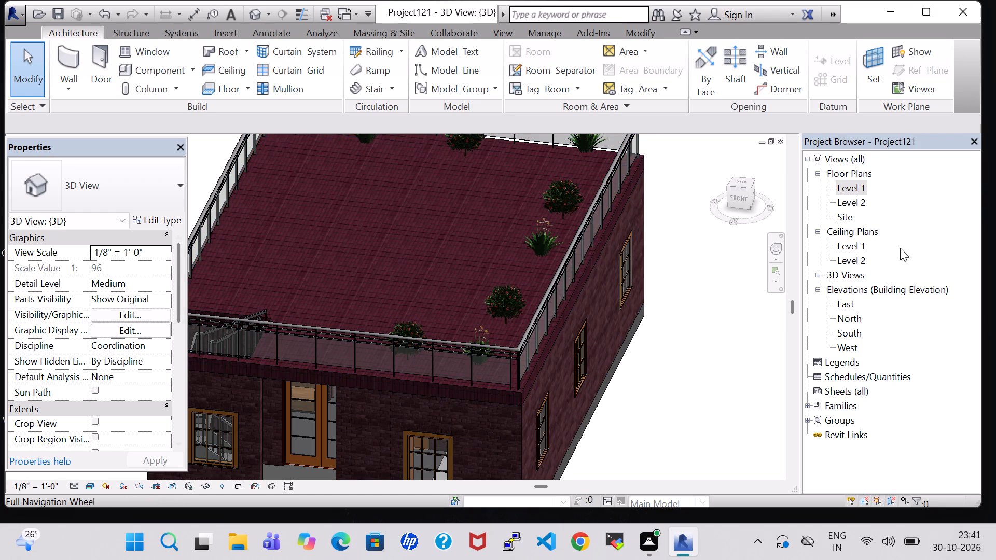
Examine the terrace from above and turn the 3D view back to the whole front of the house.
{"action": "middle_click_drag", "start_coordinate": [341, 222], "coordinate": [394, 251]}
{"action": "middle_click_drag", "start_coordinate": [425, 285], "coordinate": [405, 235], "text": "shift"}
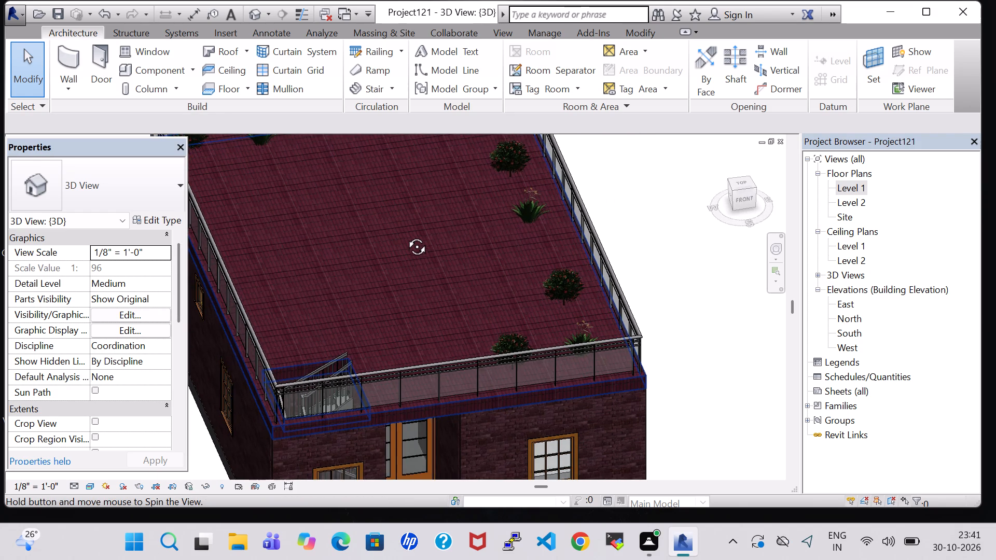
{"action": "middle_click_drag", "start_coordinate": [405, 235], "coordinate": [404, 232], "text": "shift"}
{"action": "scroll", "coordinate": [434, 233], "scroll_direction": "down", "scroll_amount": 3}
{"action": "middle_click_drag", "start_coordinate": [434, 234], "coordinate": [427, 214], "text": "shift"}
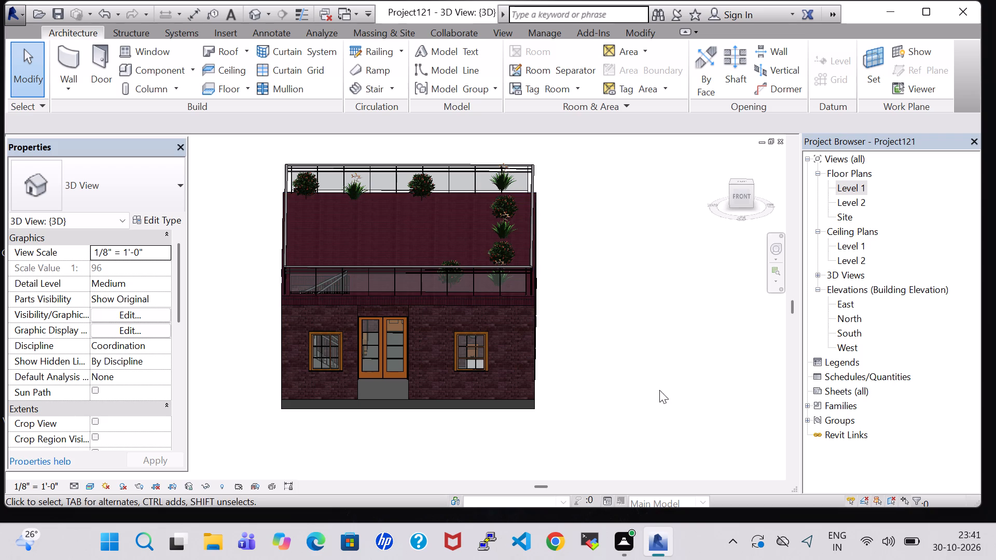
On the Level 1 plan, nudge the Agave plant on the living room's oval table two increments westward.
{"action": "double_click", "coordinate": [846, 188]}
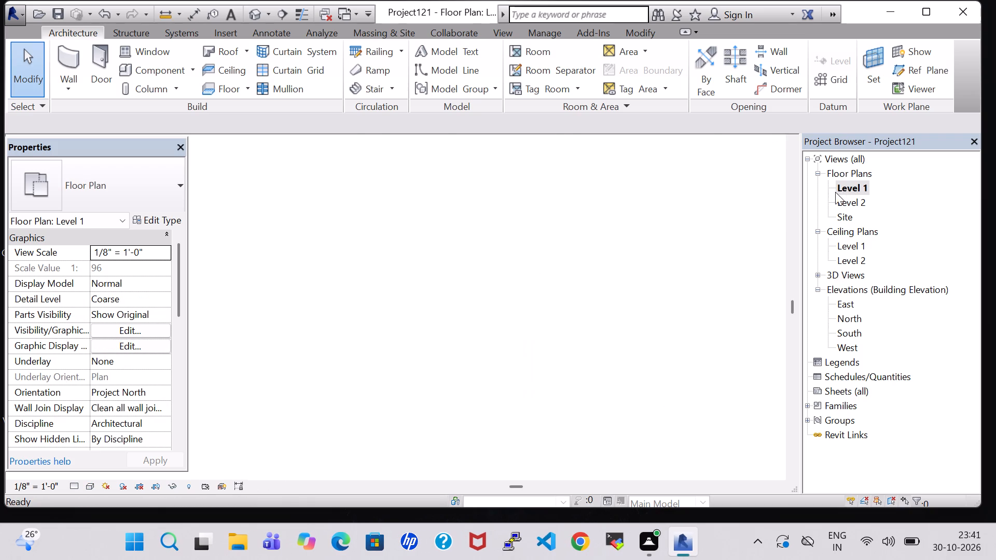
{"action": "left_click", "coordinate": [503, 248]}
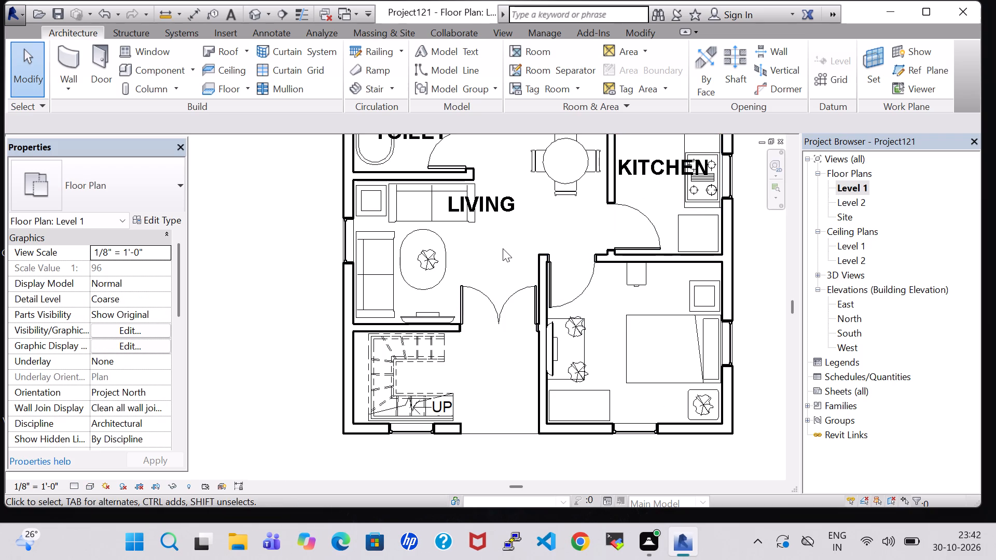
{"action": "left_click", "coordinate": [436, 255]}
{"action": "key", "text": "Left"}
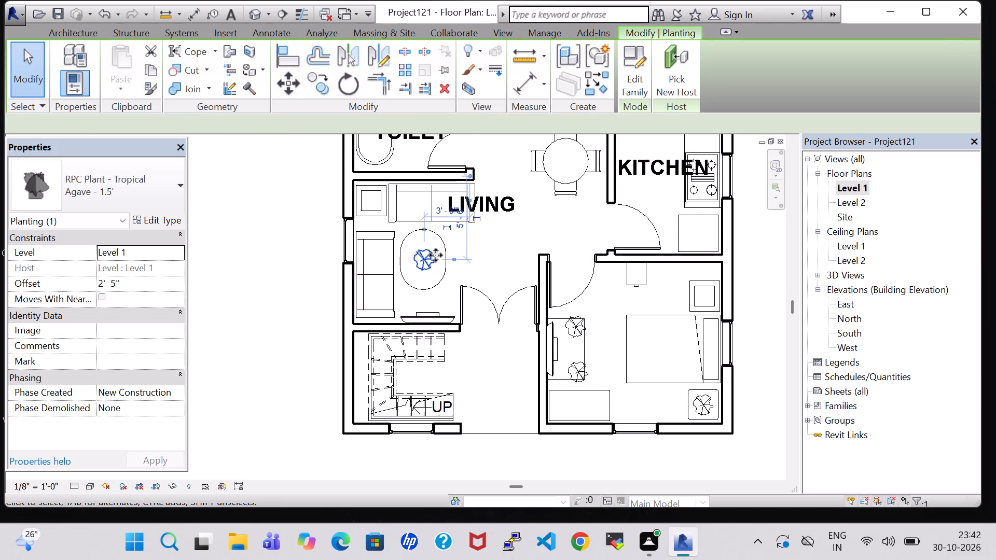
{"action": "key", "text": "Left"}
{"action": "left_click", "coordinate": [578, 225]}
Rename the LIVING room tag on the Level 1 plan as LIVING/DINING.
{"action": "scroll", "coordinate": [578, 225], "scroll_direction": "down", "scroll_amount": 2}
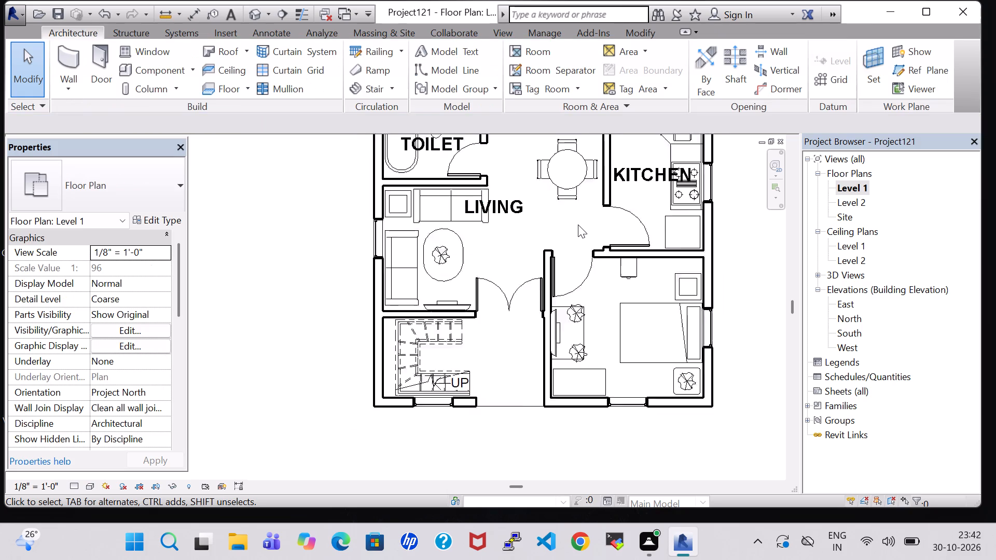
{"action": "scroll", "coordinate": [578, 225], "scroll_direction": "down", "scroll_amount": 1}
{"action": "middle_click_drag", "start_coordinate": [578, 225], "coordinate": [588, 342]}
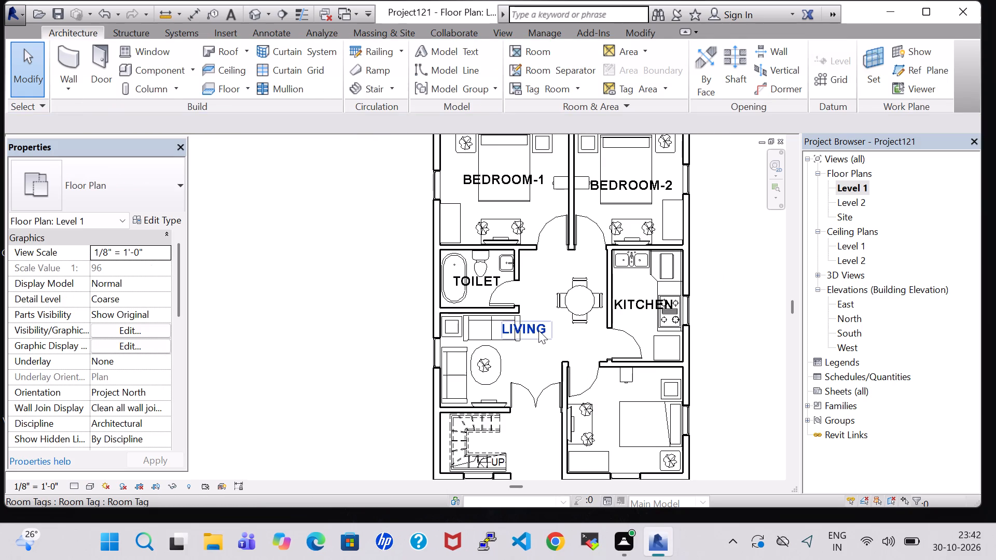
{"action": "double_click", "coordinate": [538, 330]}
{"action": "left_click", "coordinate": [538, 330]}
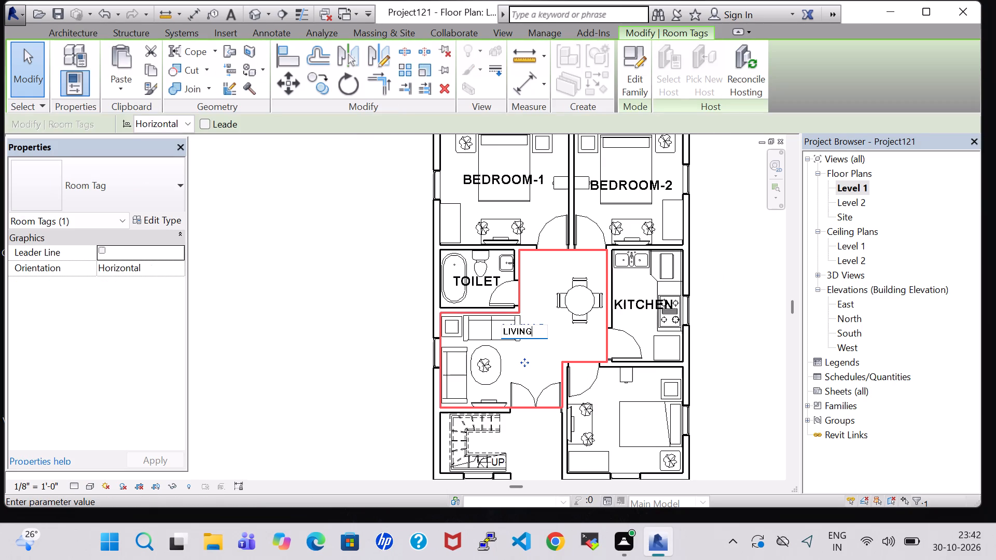
{"action": "type", "text": "/D"}
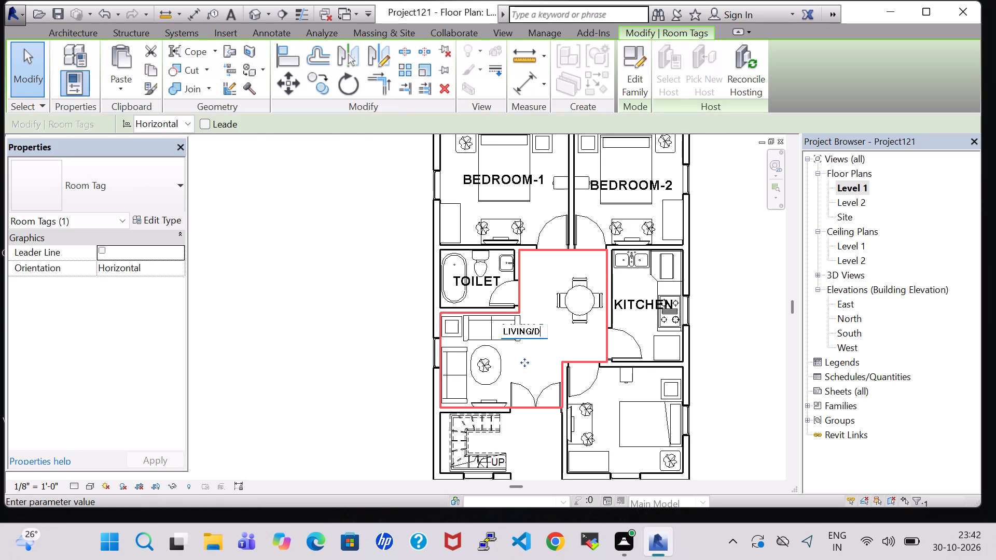
{"action": "type", "text": "INING"}
{"action": "key", "text": "Return"}
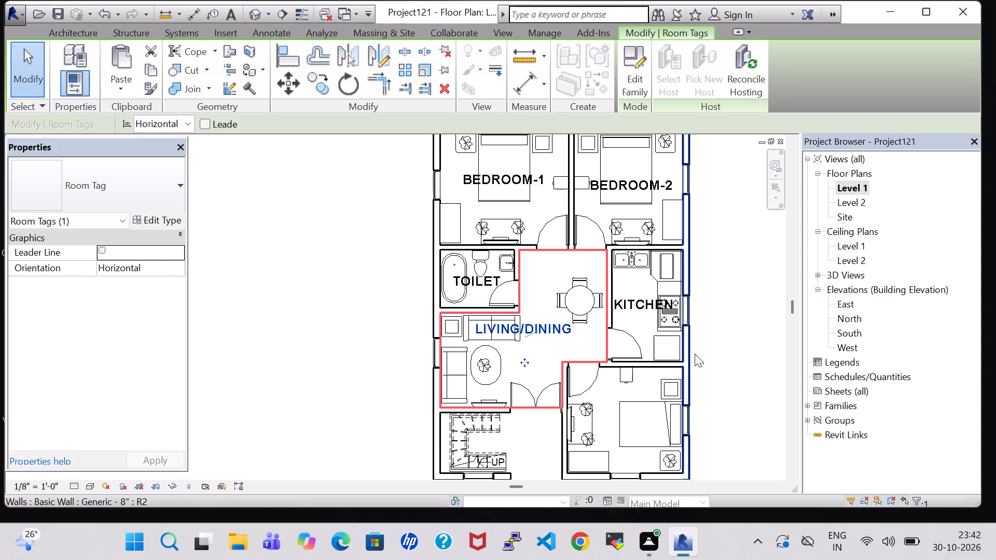
{"action": "left_click", "coordinate": [749, 373]}
Examine the northern part of the Level 1 plan, around the two bedrooms, toilet and kitchen.
{"action": "middle_click_drag", "start_coordinate": [737, 313], "coordinate": [744, 339]}
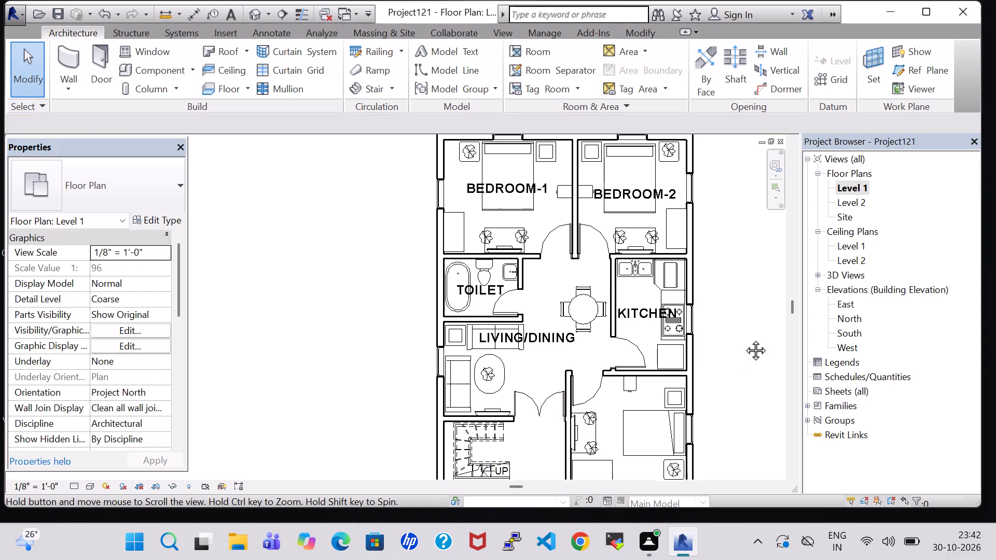
{"action": "middle_click_drag", "start_coordinate": [744, 339], "coordinate": [750, 365]}
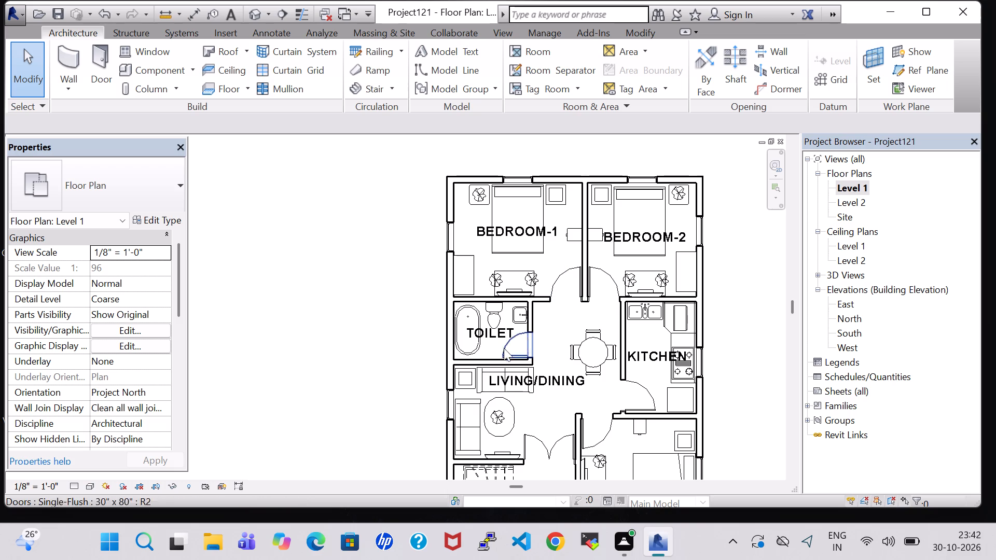
{"action": "left_click", "coordinate": [740, 282]}
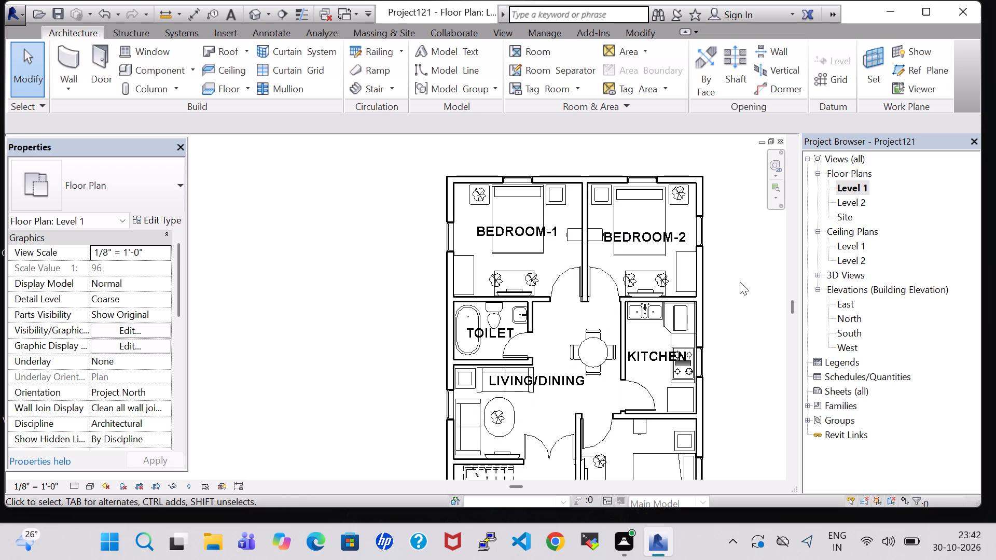
{"action": "middle_click_drag", "start_coordinate": [740, 282], "coordinate": [741, 337]}
{"action": "scroll", "coordinate": [740, 330], "scroll_direction": "up", "scroll_amount": 2}
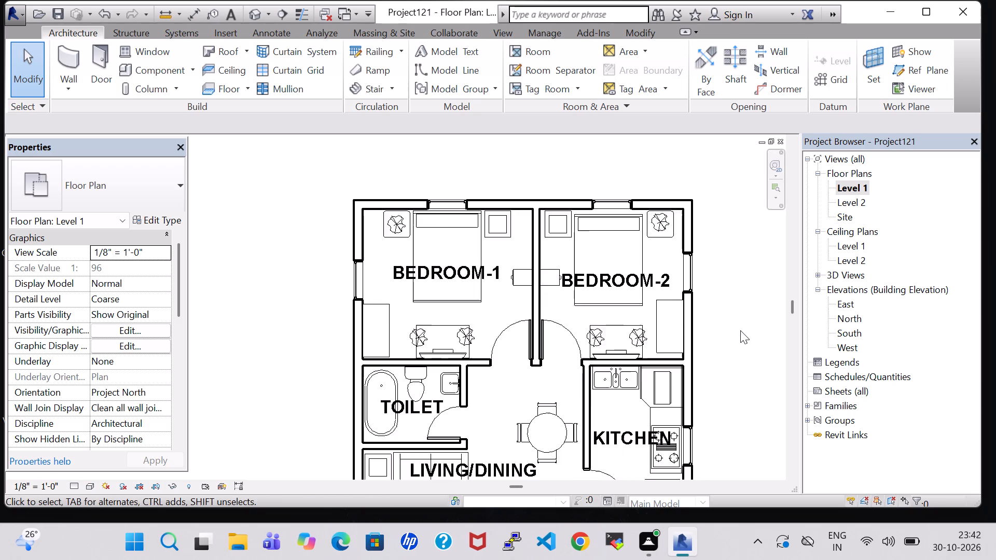
{"action": "scroll", "coordinate": [740, 330], "scroll_direction": "up", "scroll_amount": 3}
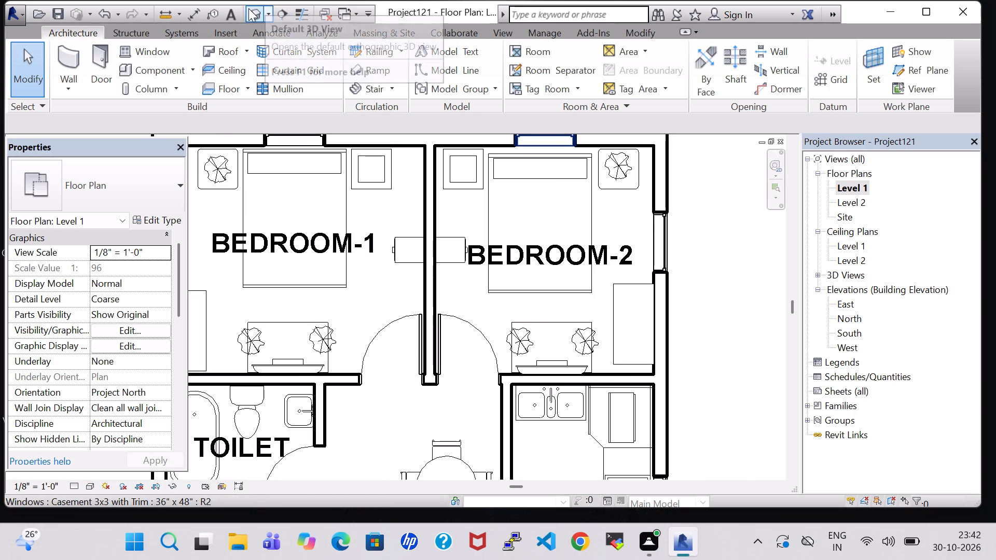
Examine the house and its planted terrace in 3D from the front, side and rear.
{"action": "left_click", "coordinate": [248, 8]}
{"action": "middle_click_drag", "start_coordinate": [605, 228], "coordinate": [600, 231], "text": "shift"}
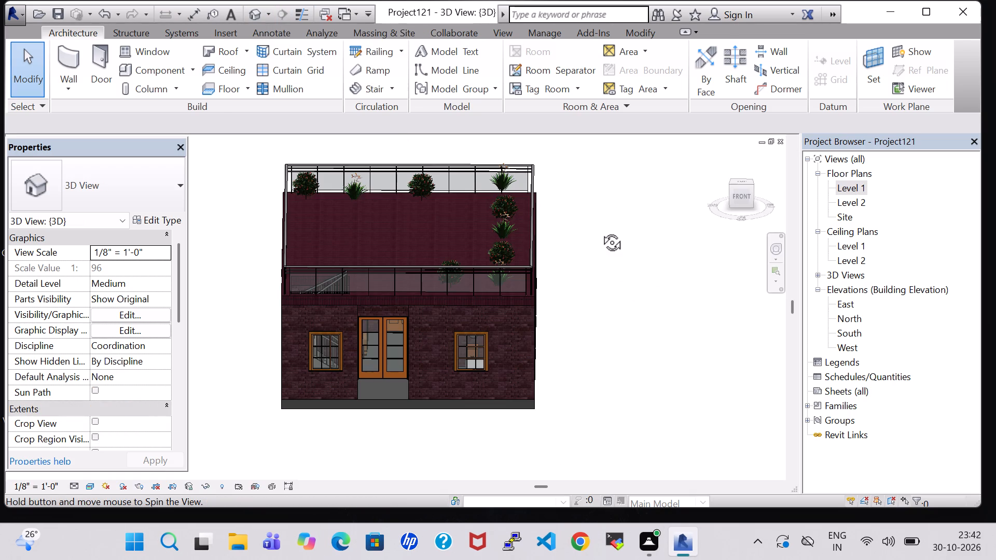
{"action": "middle_click_drag", "start_coordinate": [600, 231], "coordinate": [338, 251], "text": "shift"}
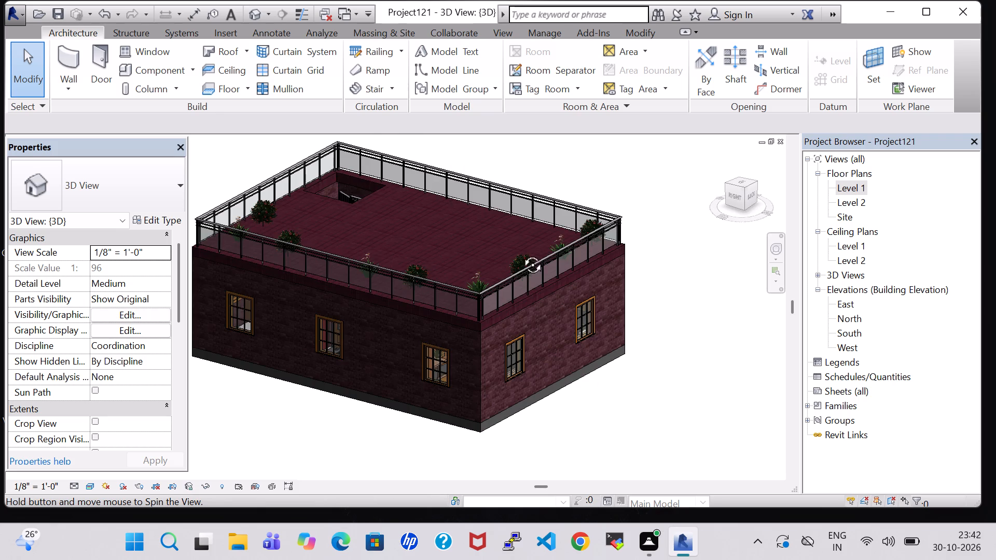
{"action": "middle_click_drag", "start_coordinate": [617, 268], "coordinate": [401, 307], "text": "shift"}
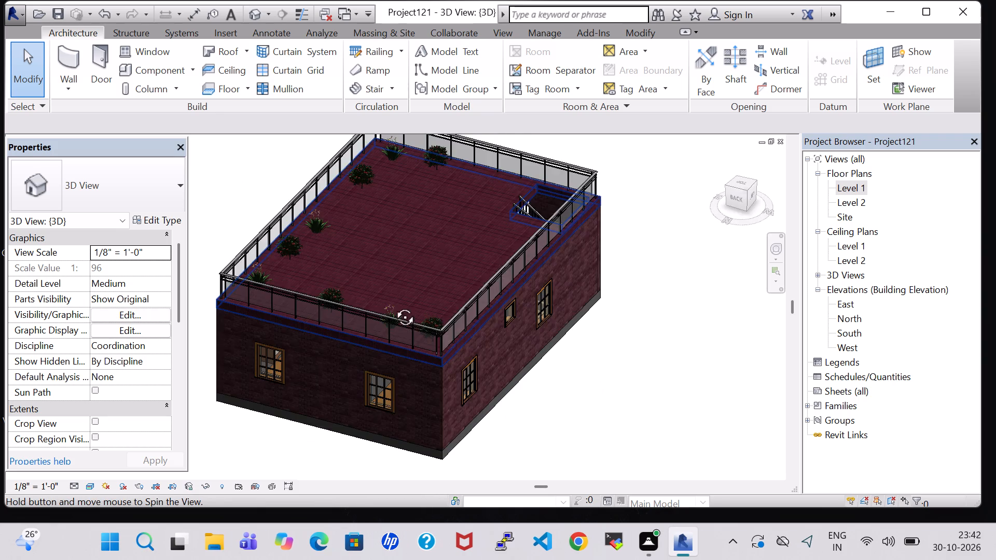
{"action": "middle_click", "coordinate": [389, 305], "text": "shift"}
Examine the Level 1 plan from the bedrooms down through the living/dining area to the stair and unlabelled southeast bedroom.
{"action": "double_click", "coordinate": [842, 190]}
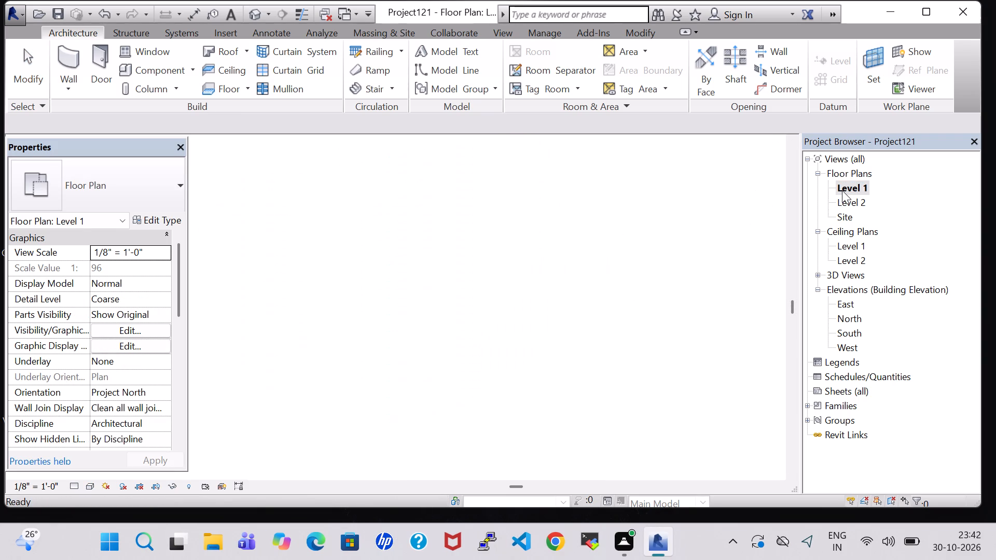
{"action": "scroll", "coordinate": [536, 306], "scroll_direction": "down", "scroll_amount": 5}
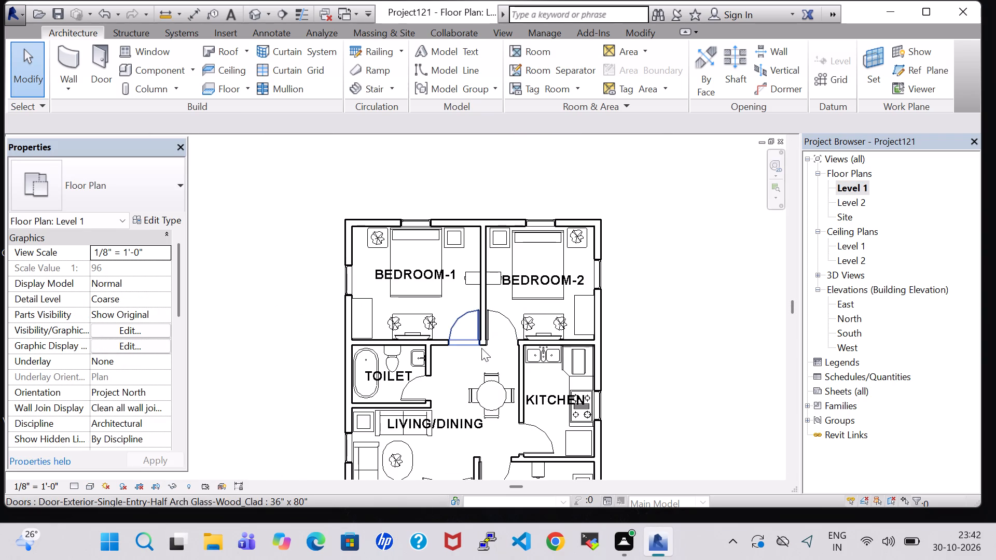
{"action": "scroll", "coordinate": [464, 363], "scroll_direction": "up", "scroll_amount": 5}
{"action": "middle_click_drag", "start_coordinate": [462, 386], "coordinate": [490, 251]}
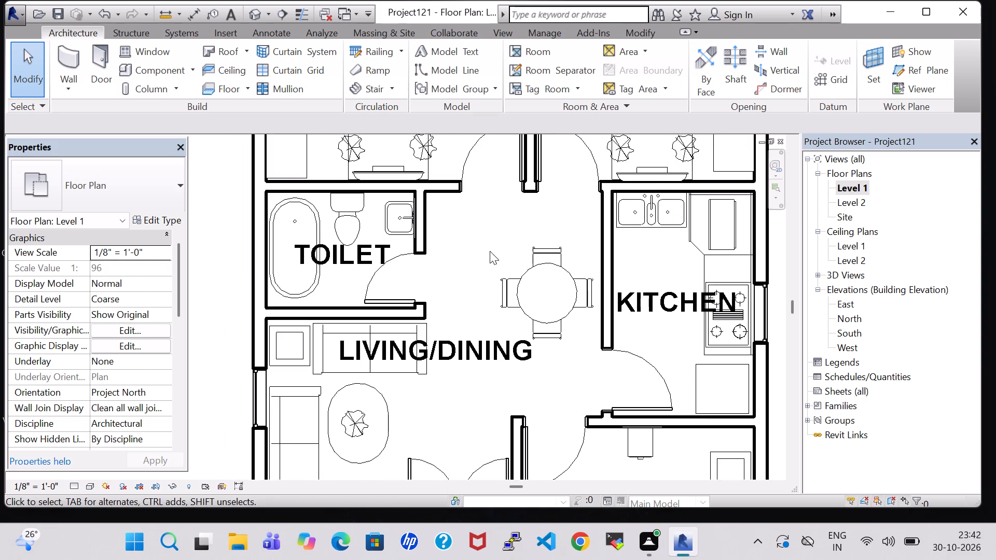
{"action": "scroll", "coordinate": [490, 252], "scroll_direction": "down", "scroll_amount": 4}
{"action": "scroll", "coordinate": [464, 367], "scroll_direction": "up", "scroll_amount": 4}
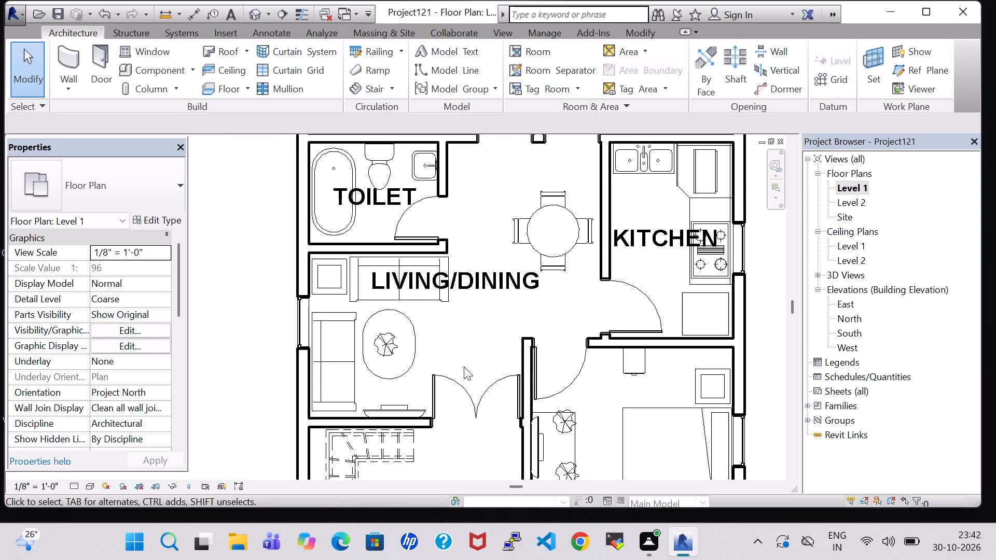
{"action": "middle_click_drag", "start_coordinate": [464, 367], "coordinate": [474, 274]}
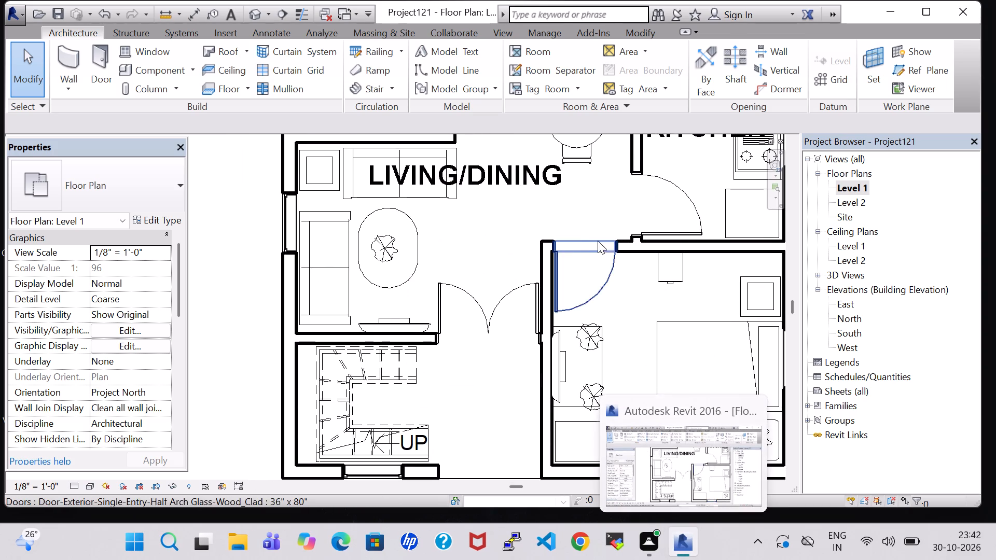
{"action": "left_click", "coordinate": [592, 205]}
{"action": "scroll", "coordinate": [592, 205], "scroll_direction": "down", "scroll_amount": 3}
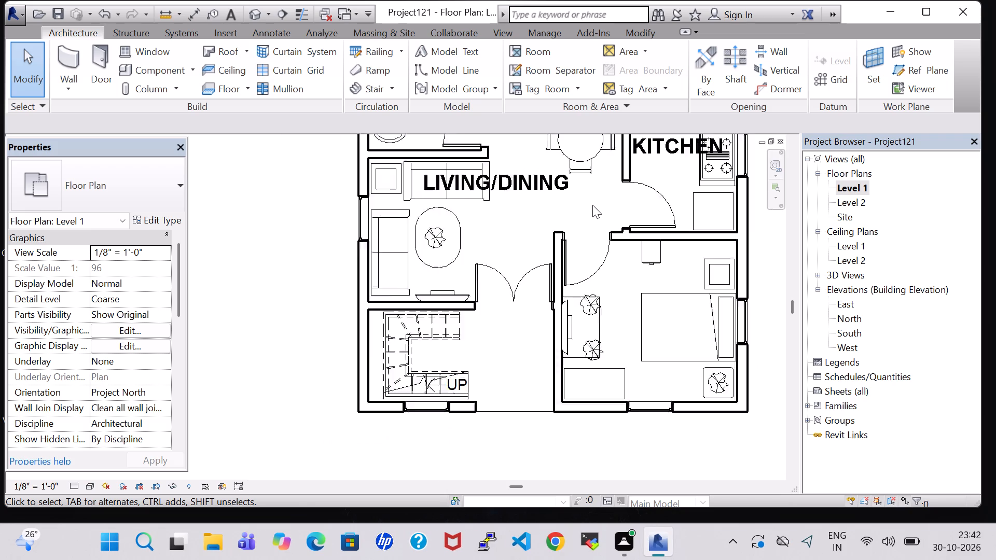
{"action": "scroll", "coordinate": [592, 205], "scroll_direction": "down", "scroll_amount": 1}
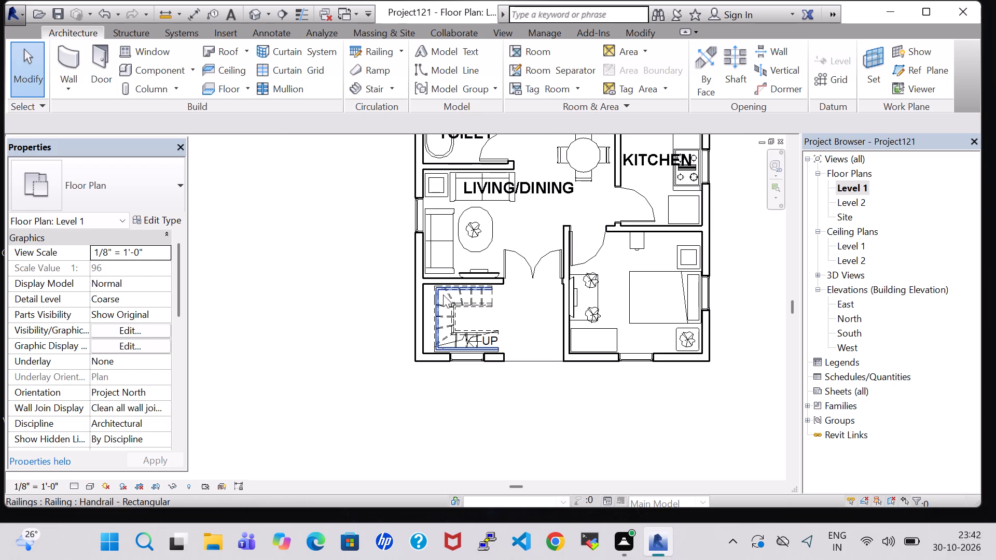
{"action": "left_click", "coordinate": [536, 311]}
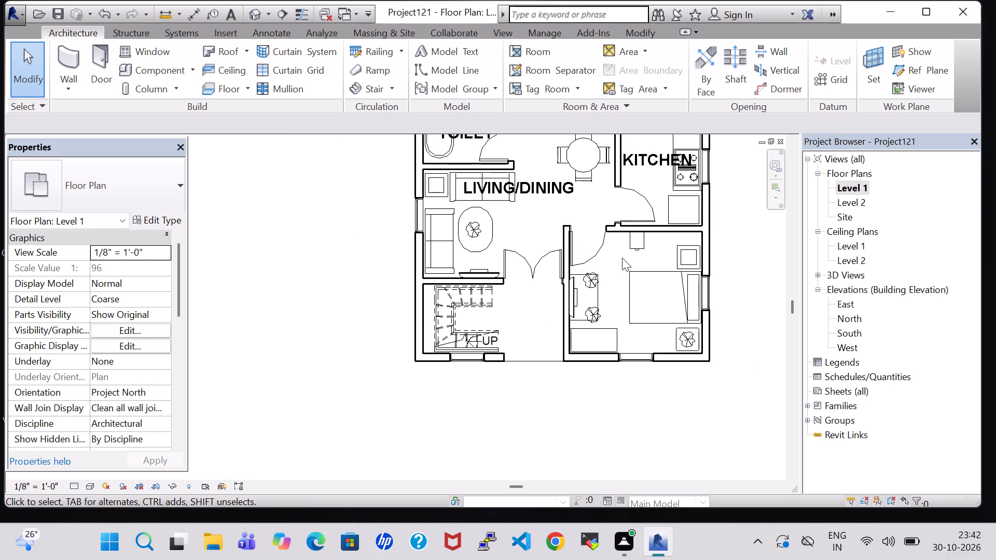
Inspect the type properties of the Cabinet-File 2 Drawer in the southeast bedroom and leave them unchanged.
{"action": "scroll", "coordinate": [640, 249], "scroll_direction": "up", "scroll_amount": 7}
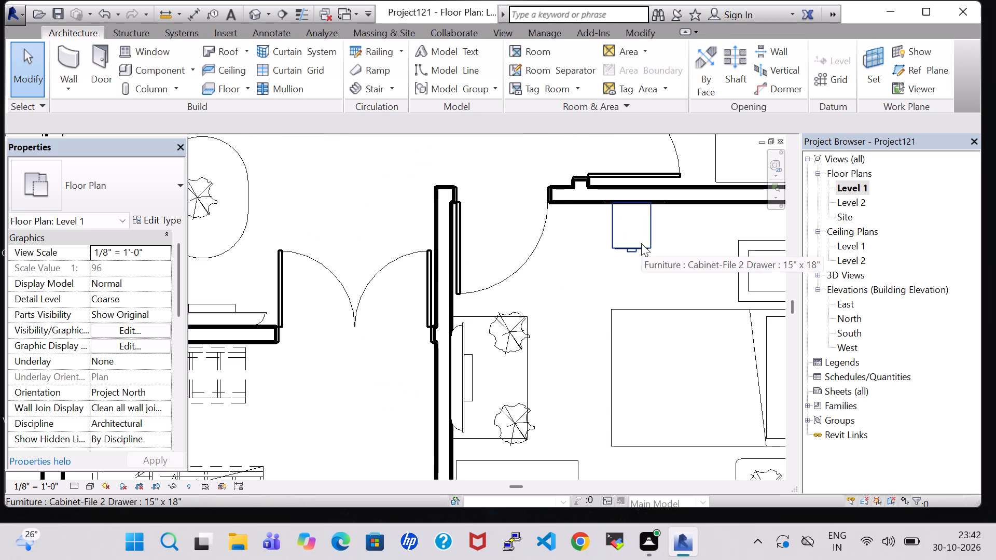
{"action": "left_click", "coordinate": [641, 243]}
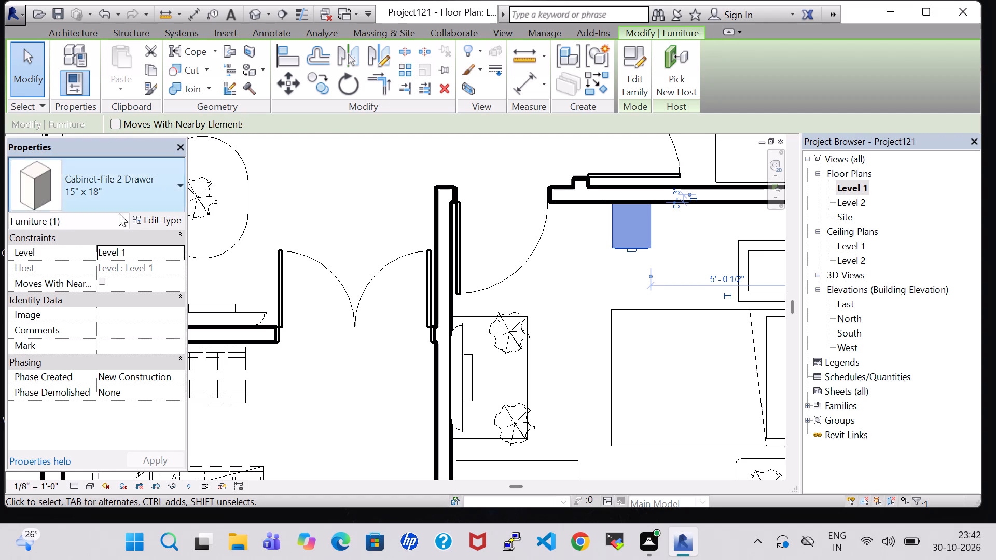
{"action": "left_click", "coordinate": [141, 221]}
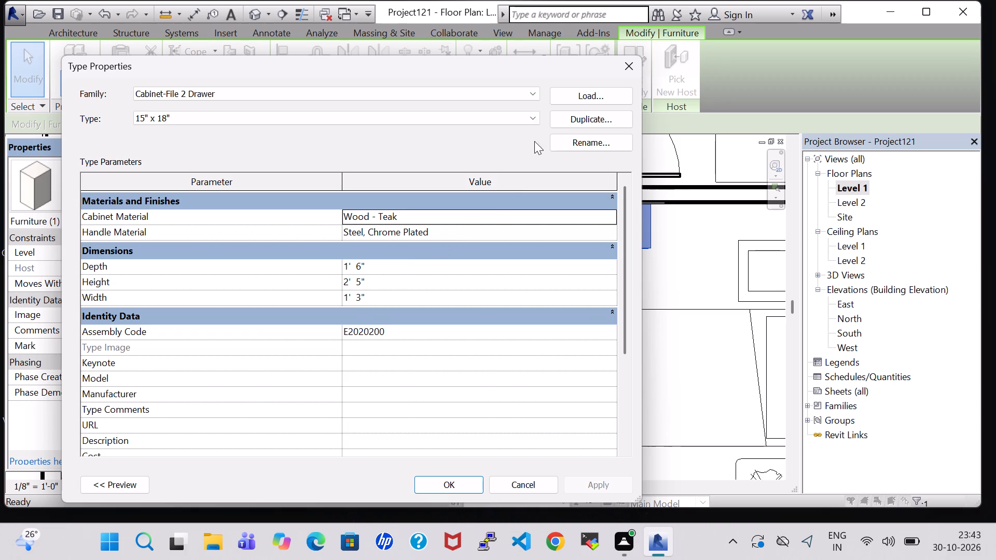
{"action": "left_click", "coordinate": [635, 62]}
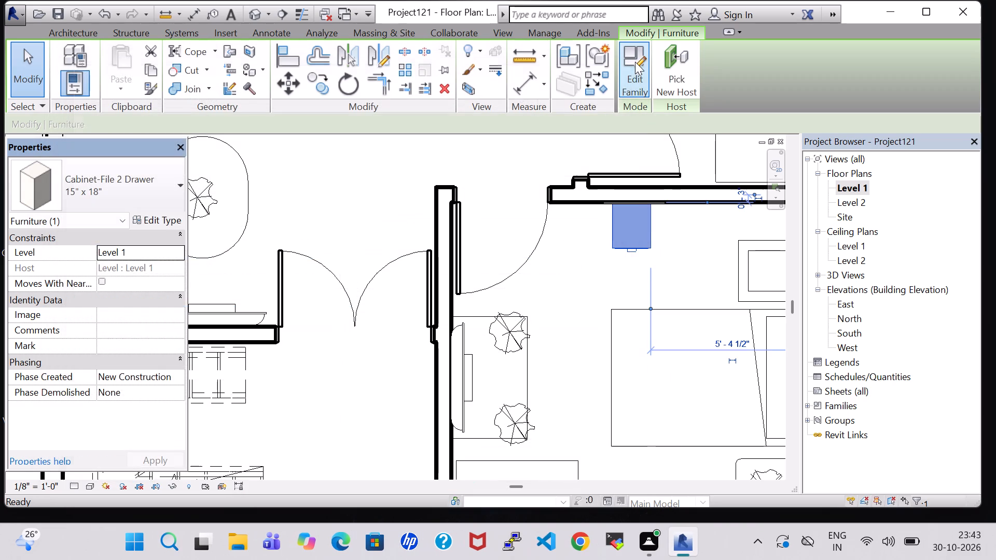
{"action": "left_click", "coordinate": [580, 262]}
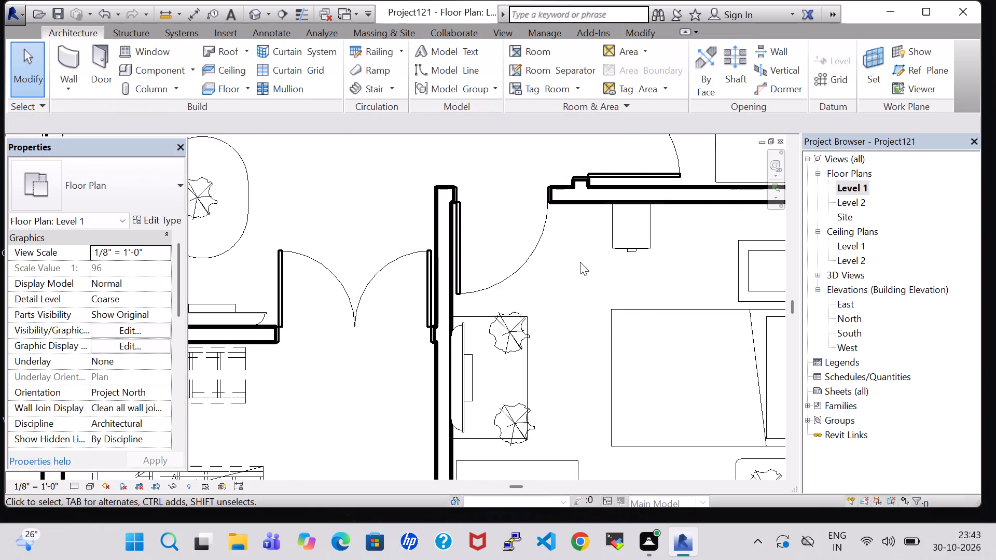
Nudge the Agave plant on the living room's oval table two increments eastward.
{"action": "scroll", "coordinate": [580, 262], "scroll_direction": "down", "scroll_amount": 5}
{"action": "middle_click_drag", "start_coordinate": [580, 262], "coordinate": [590, 318]}
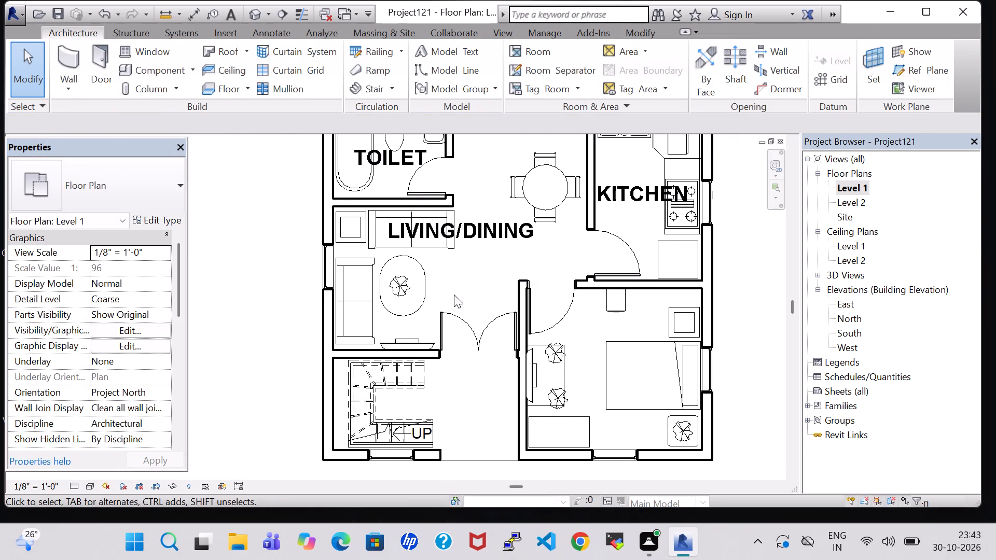
{"action": "left_click", "coordinate": [407, 291]}
{"action": "key", "text": "Right"}
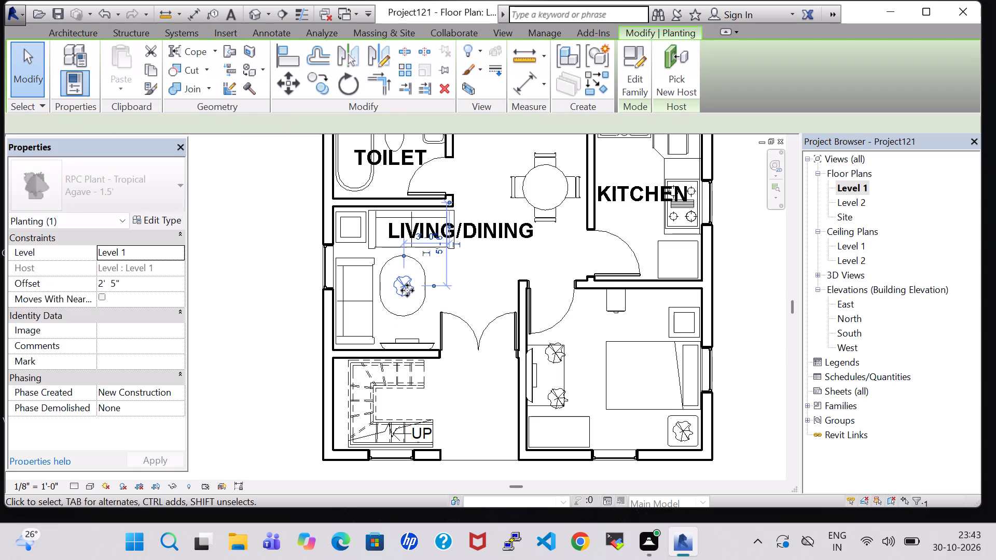
{"action": "key", "text": "Right"}
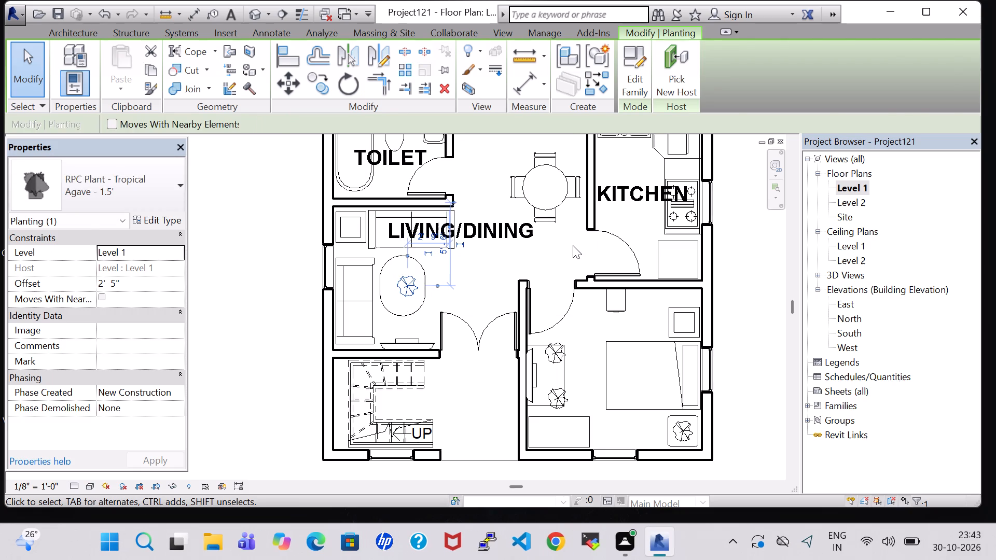
{"action": "left_click", "coordinate": [573, 245]}
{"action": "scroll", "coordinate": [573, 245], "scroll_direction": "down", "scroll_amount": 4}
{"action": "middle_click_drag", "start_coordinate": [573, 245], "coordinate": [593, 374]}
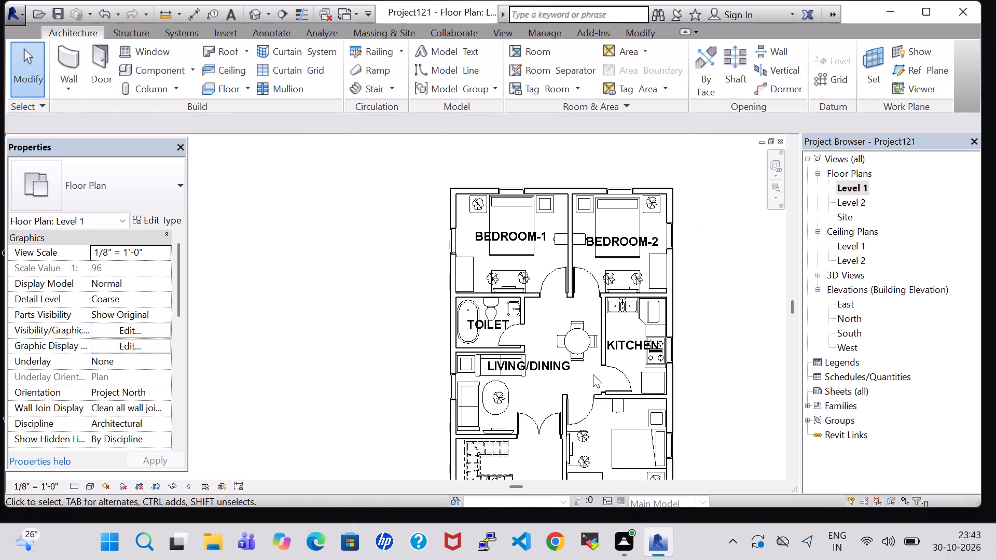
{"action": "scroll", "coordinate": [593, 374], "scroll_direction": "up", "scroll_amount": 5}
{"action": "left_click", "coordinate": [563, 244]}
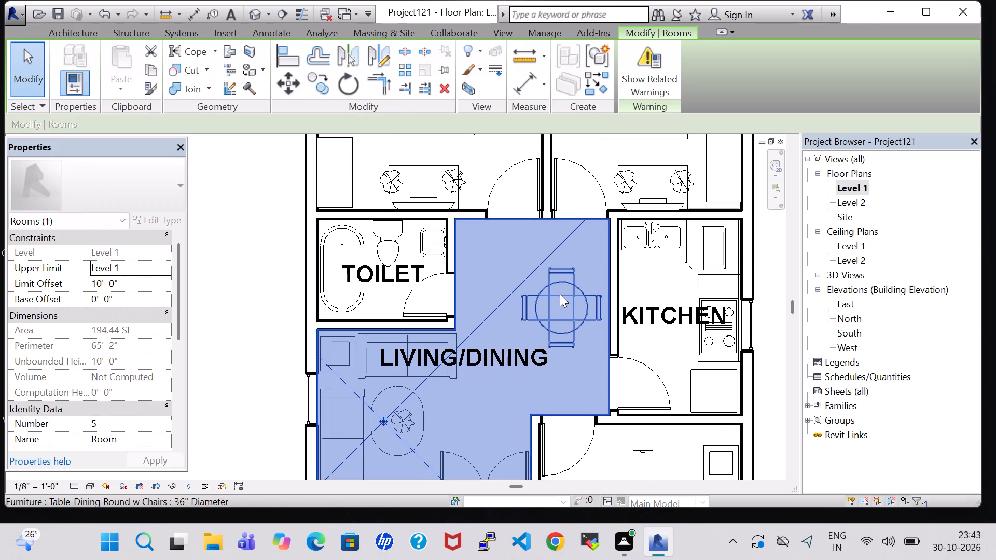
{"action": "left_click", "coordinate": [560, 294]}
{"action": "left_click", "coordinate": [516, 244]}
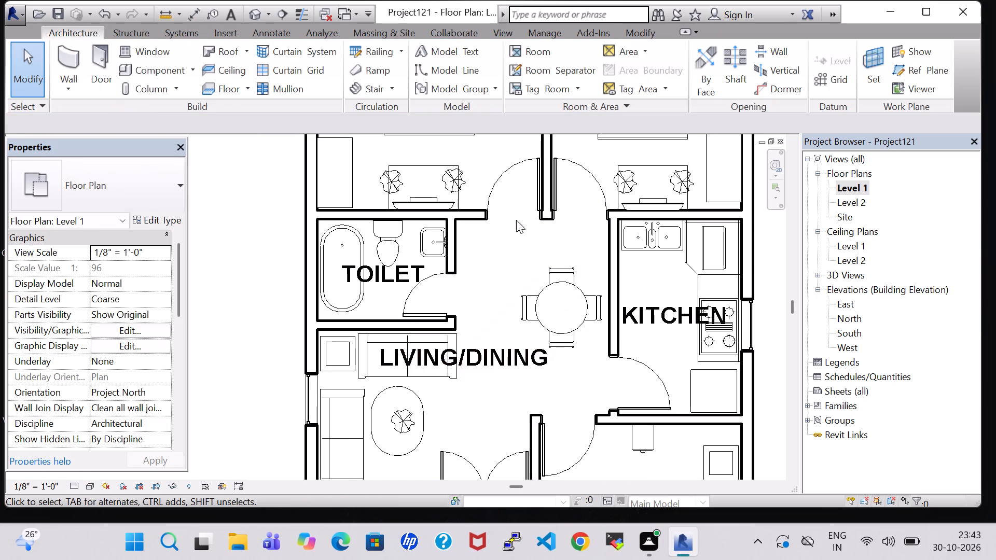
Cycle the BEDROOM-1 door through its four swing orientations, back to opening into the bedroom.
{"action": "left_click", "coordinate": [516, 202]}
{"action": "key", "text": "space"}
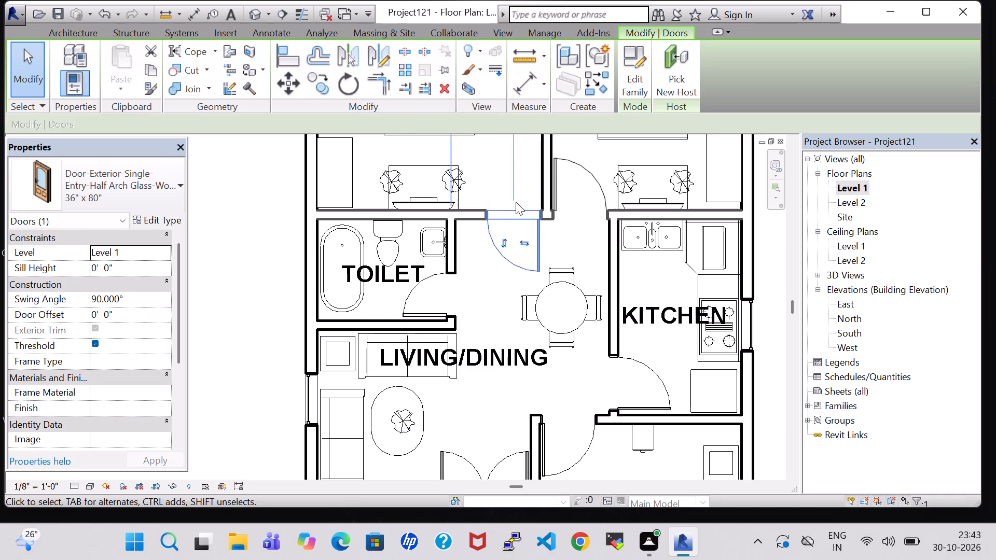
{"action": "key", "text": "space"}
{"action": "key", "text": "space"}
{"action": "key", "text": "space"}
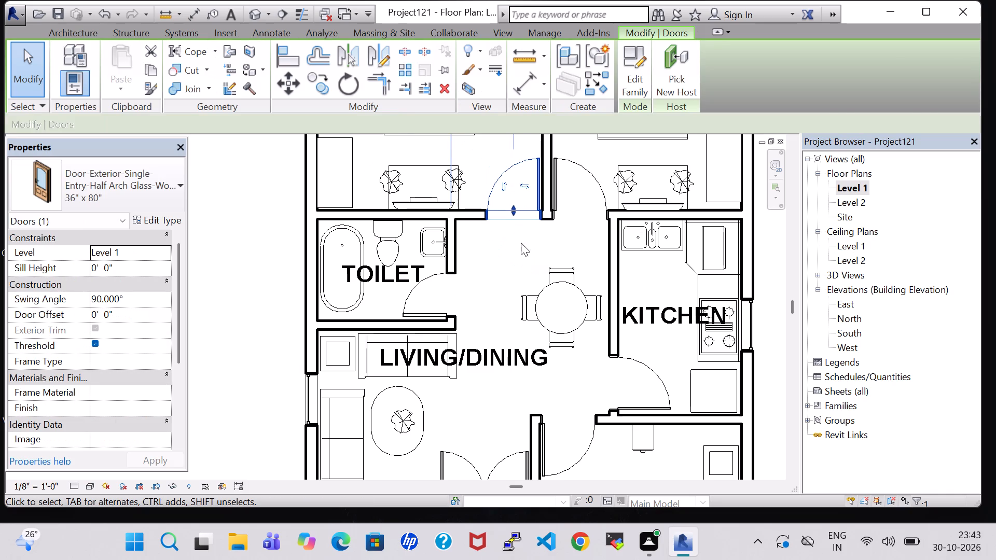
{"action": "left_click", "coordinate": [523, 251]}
Inspect the BEDROOM-1, toilet and kitchen doors one after another.
{"action": "left_click", "coordinate": [517, 176]}
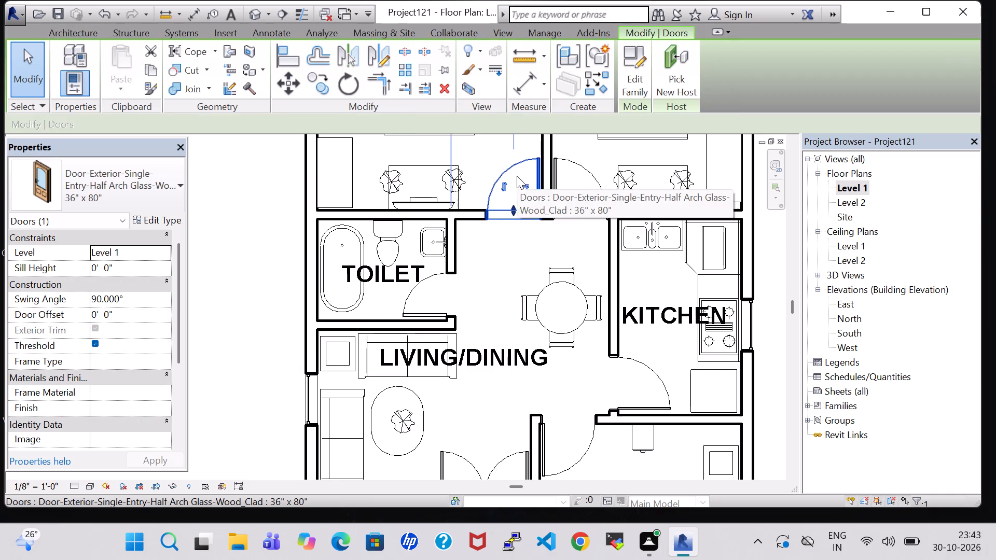
{"action": "left_click", "coordinate": [584, 246]}
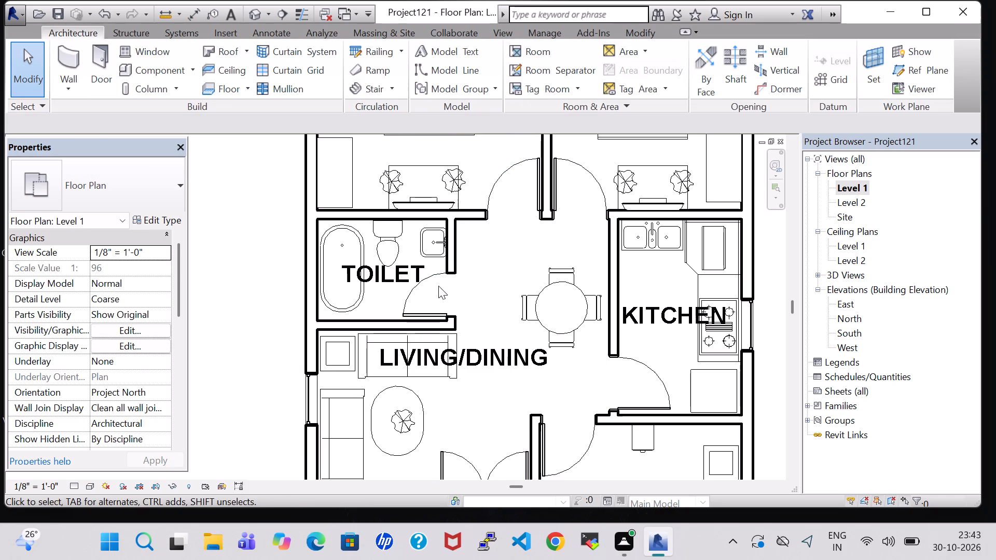
{"action": "left_click", "coordinate": [433, 277]}
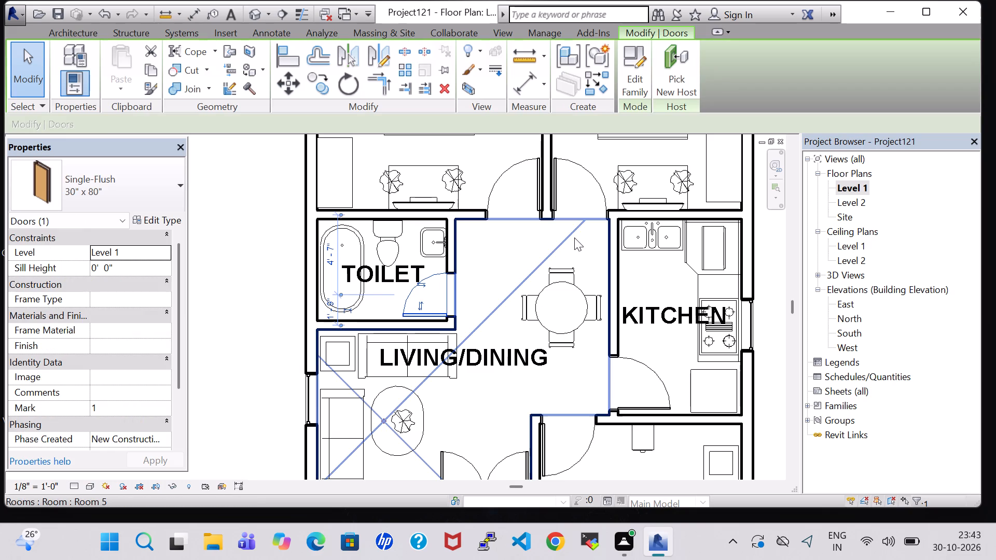
{"action": "left_click", "coordinate": [582, 243]}
{"action": "left_click", "coordinate": [644, 366]}
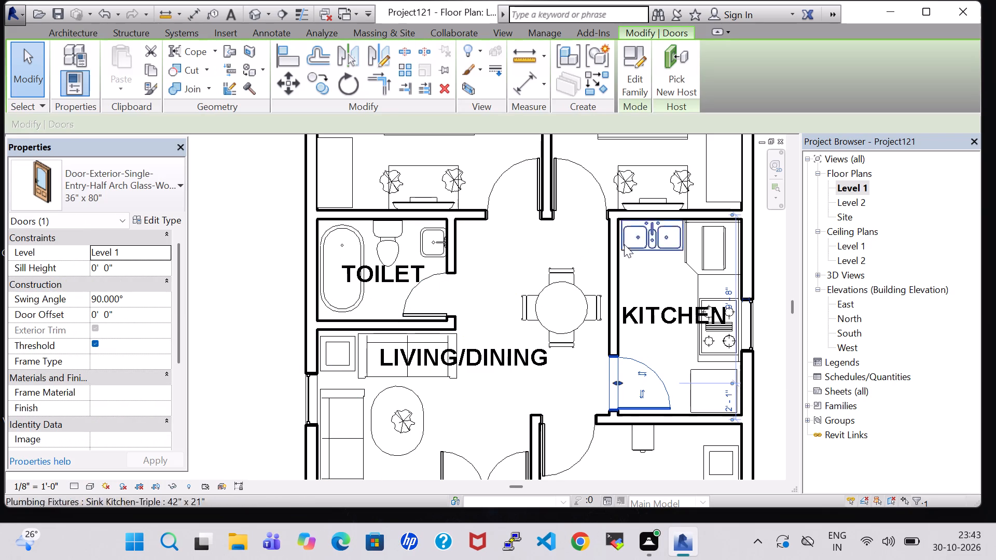
{"action": "left_click", "coordinate": [590, 228]}
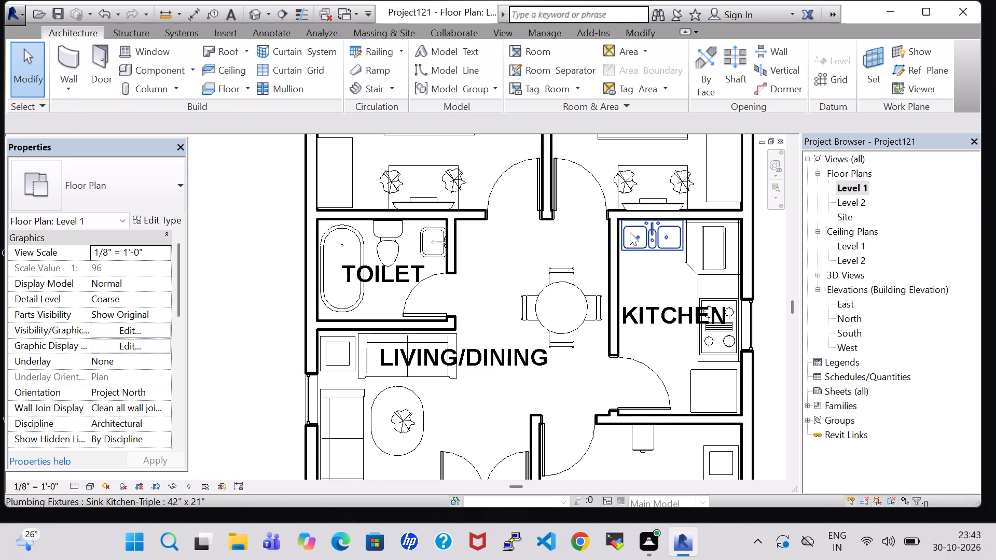
Check the dining area's width with an aligned dimension between the toilet's east wall and the kitchen's west wall, leaving none placed.
{"action": "type", "text": "DI"}
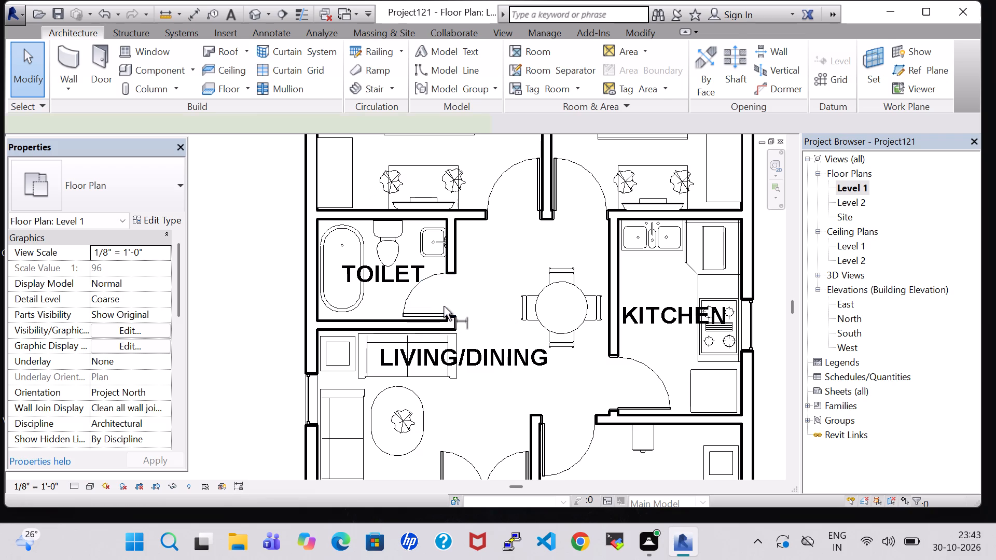
{"action": "left_click", "coordinate": [451, 248]}
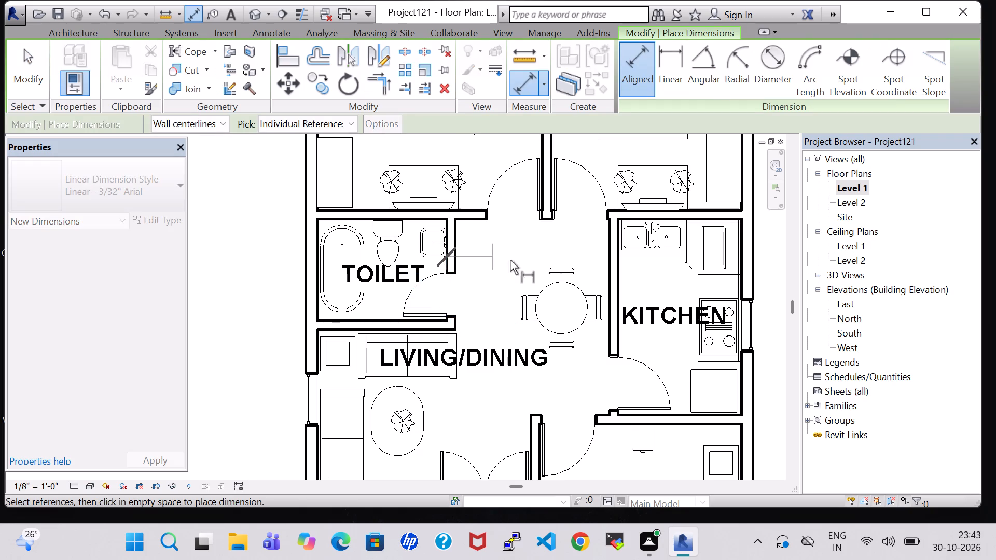
{"action": "left_click", "coordinate": [614, 254]}
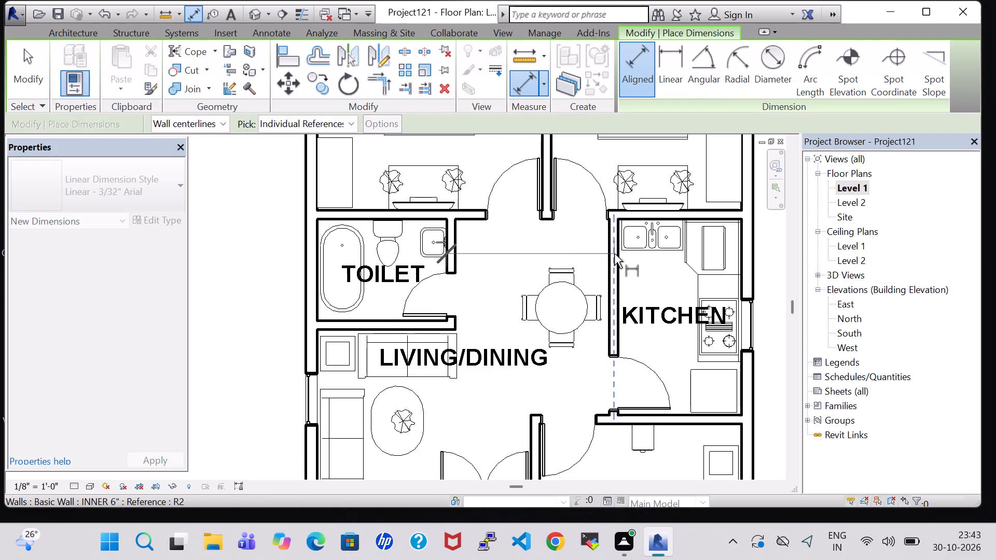
{"action": "key", "text": "Escape"}
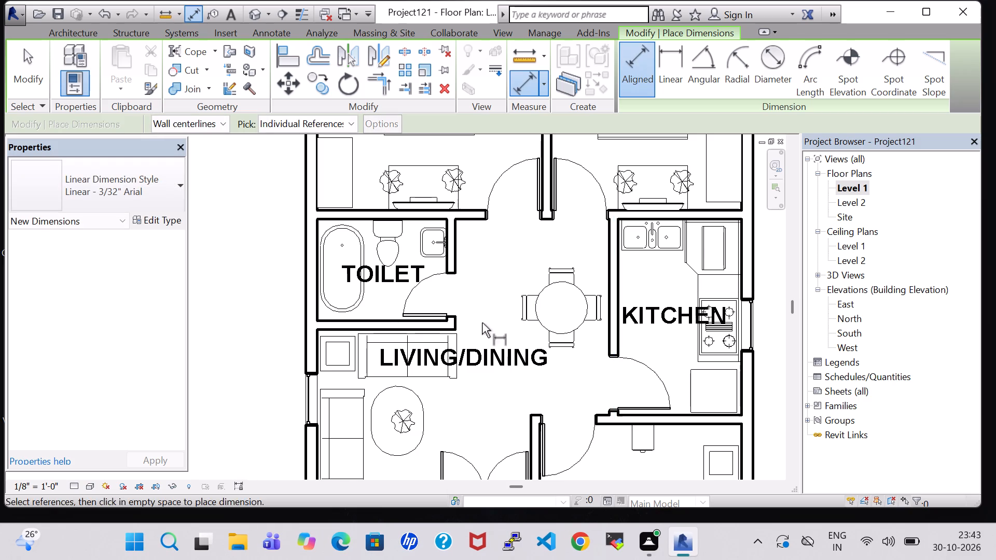
Check the living area's width with an aligned dimension from the west exterior wall to the inner wall beside the entrance, leaving none placed.
{"action": "left_click", "coordinate": [312, 442]}
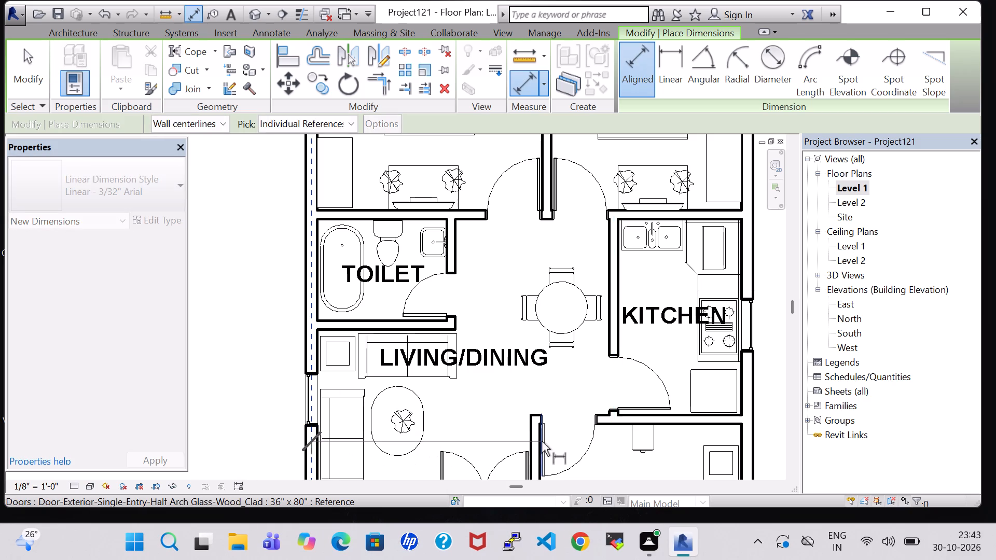
{"action": "left_click", "coordinate": [531, 441]}
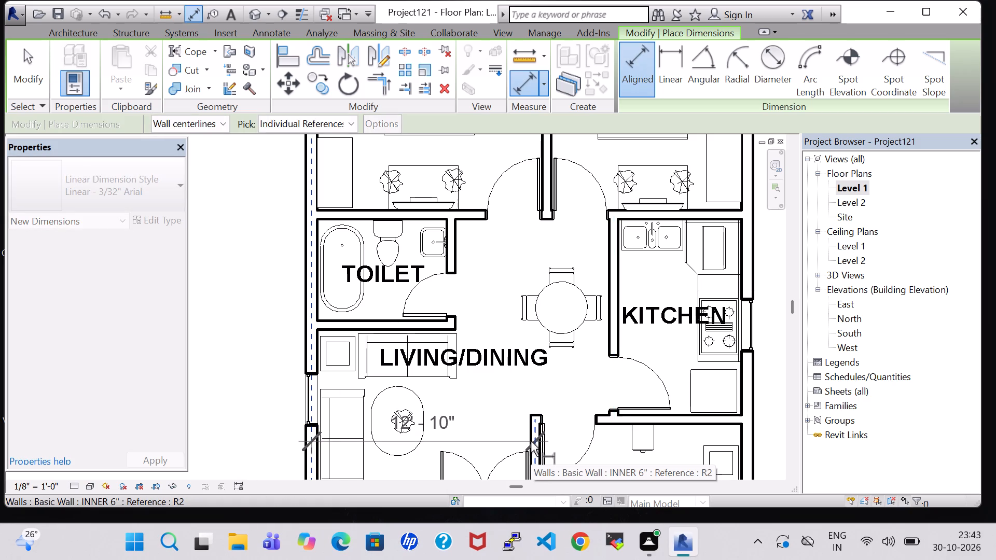
{"action": "key", "text": "Escape"}
{"action": "key", "text": "Escape"}
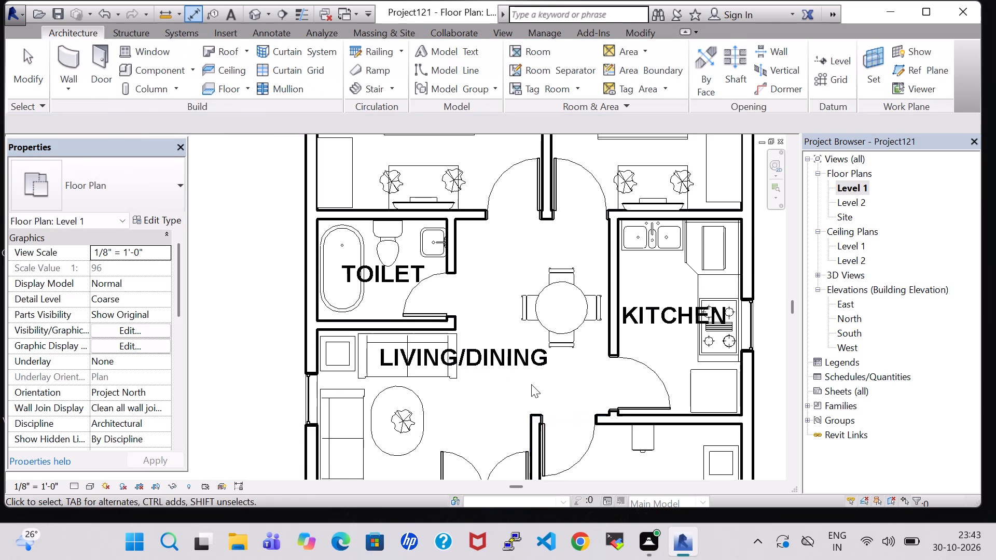
Check the south-east bedroom's depth with an aligned dimension between its south exterior wall and the kitchen-side wall, leaving none placed.
{"action": "scroll", "coordinate": [531, 382], "scroll_direction": "down", "scroll_amount": 3}
{"action": "middle_click_drag", "start_coordinate": [531, 382], "coordinate": [542, 318]}
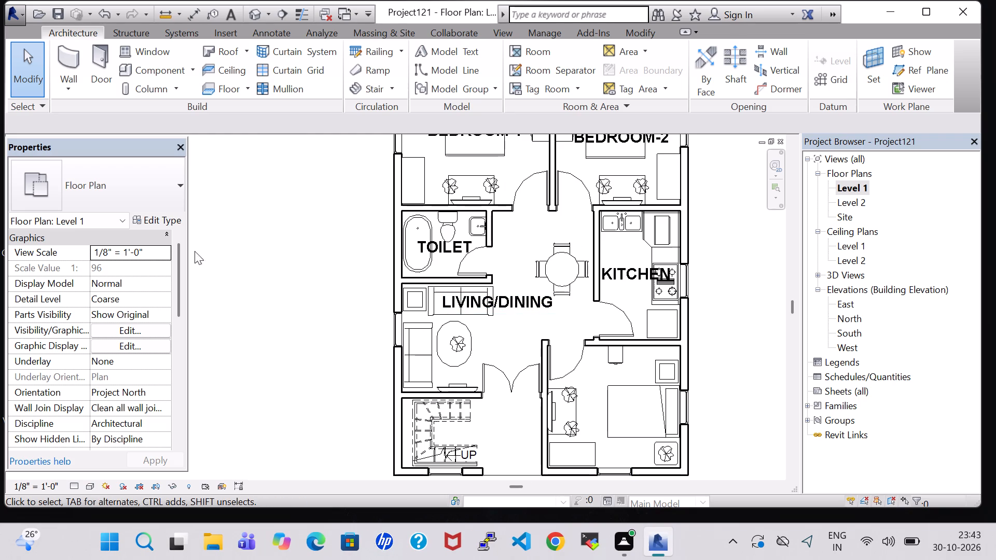
{"action": "type", "text": "DI"}
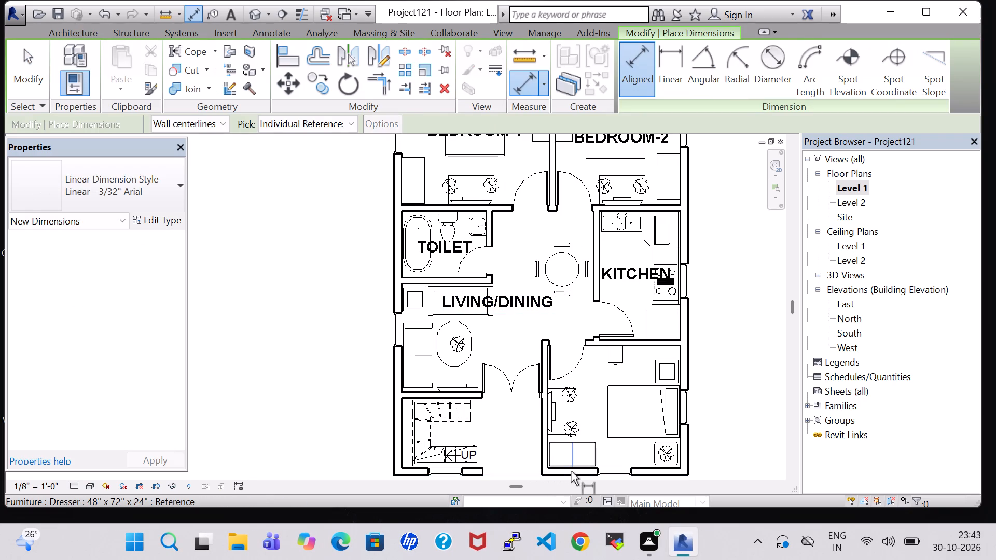
{"action": "left_click", "coordinate": [608, 471]}
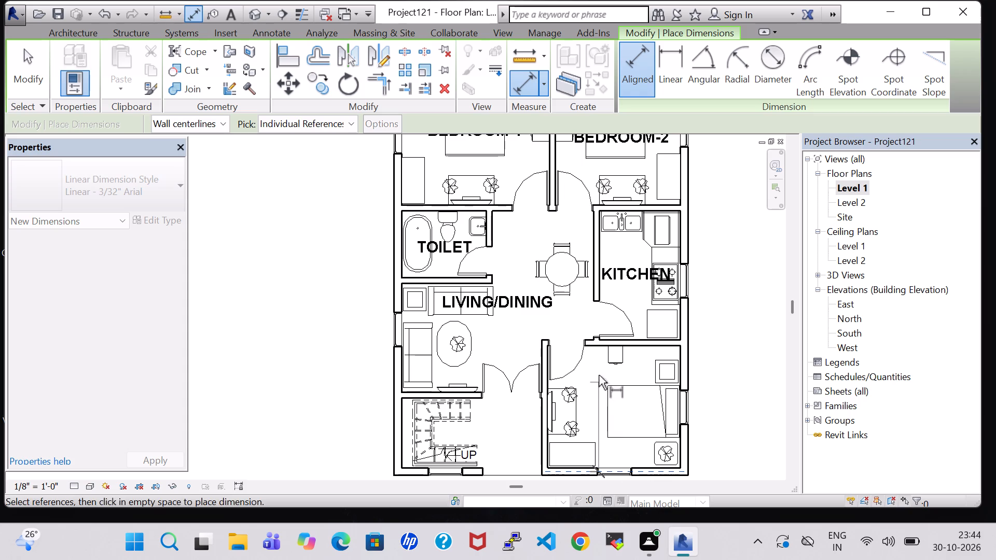
{"action": "left_click", "coordinate": [600, 344]}
{"action": "key", "text": "Escape"}
{"action": "key", "text": "Escape"}
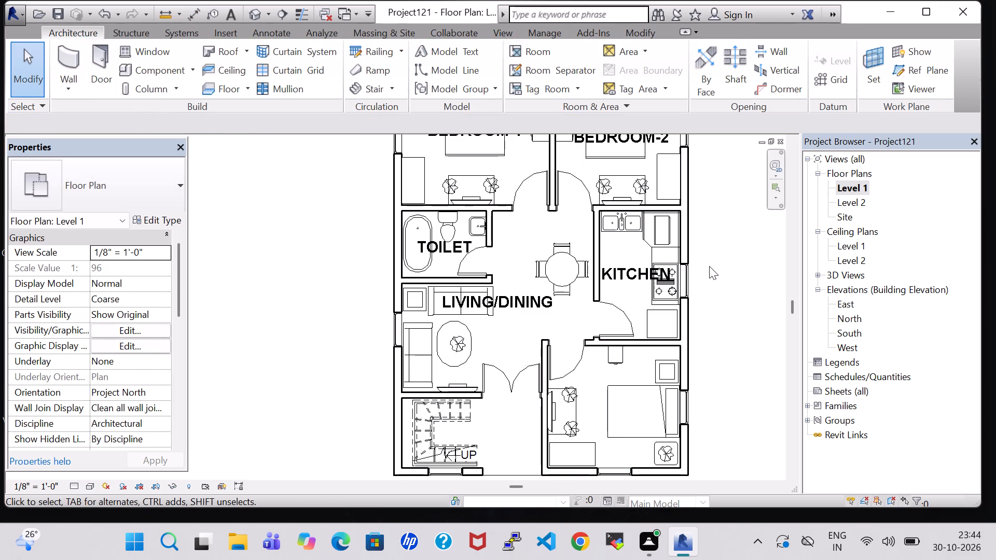
{"action": "left_click", "coordinate": [710, 265]}
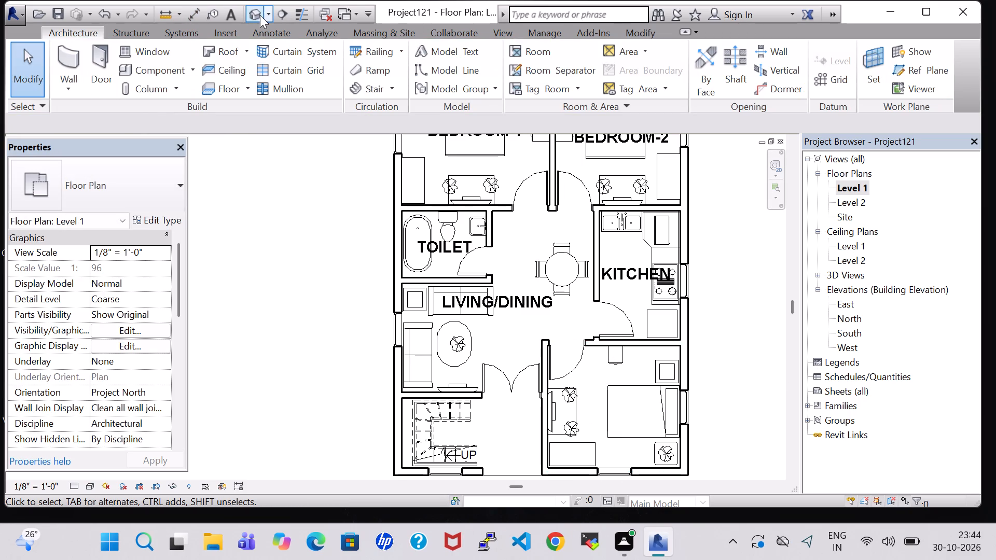
Examine the front facade and roof terrace in the 3D view, including the roof element.
{"action": "left_click", "coordinate": [254, 15]}
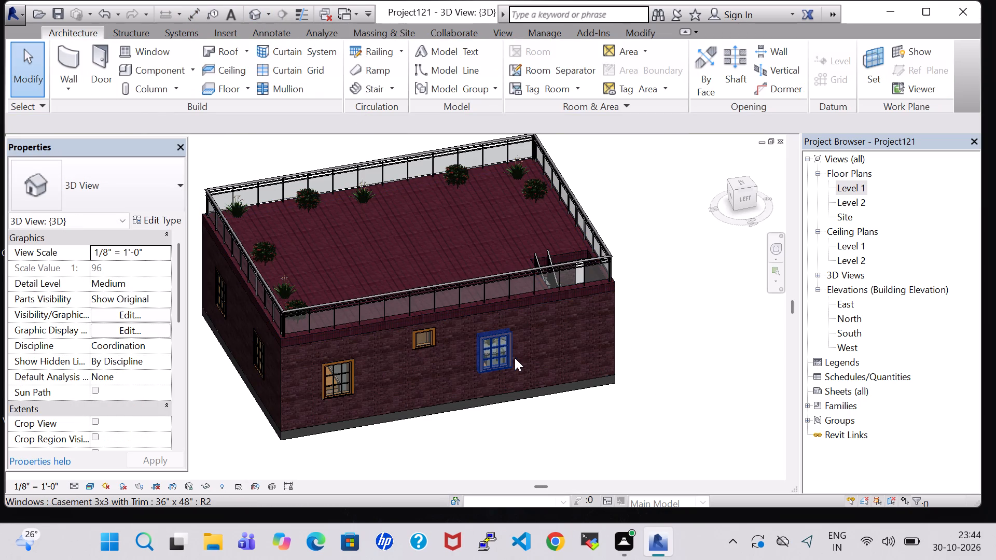
{"action": "middle_click_drag", "start_coordinate": [646, 298], "coordinate": [580, 324], "text": "shift"}
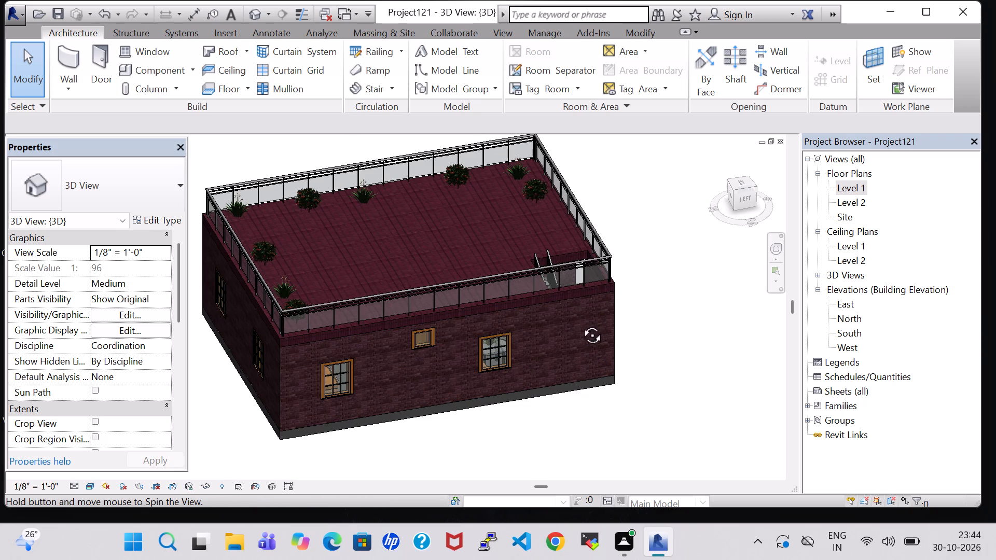
{"action": "middle_click_drag", "start_coordinate": [580, 324], "coordinate": [481, 349], "text": "shift"}
{"action": "middle_click_drag", "start_coordinate": [592, 348], "coordinate": [541, 346], "text": "shift"}
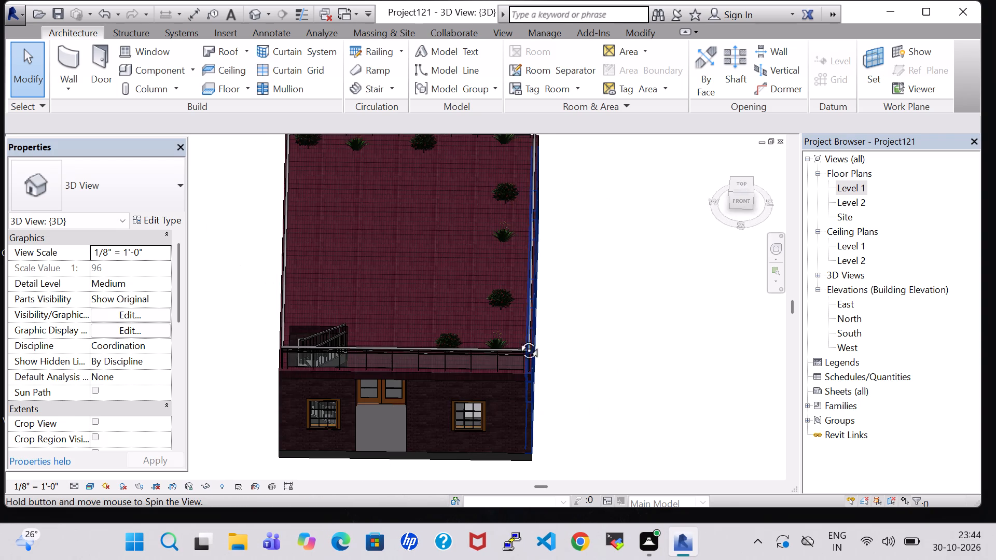
{"action": "middle_click", "coordinate": [439, 347], "text": "shift"}
{"action": "middle_click", "coordinate": [439, 347], "text": "shift"}
{"action": "middle_click_drag", "start_coordinate": [440, 345], "coordinate": [447, 317], "text": "shift"}
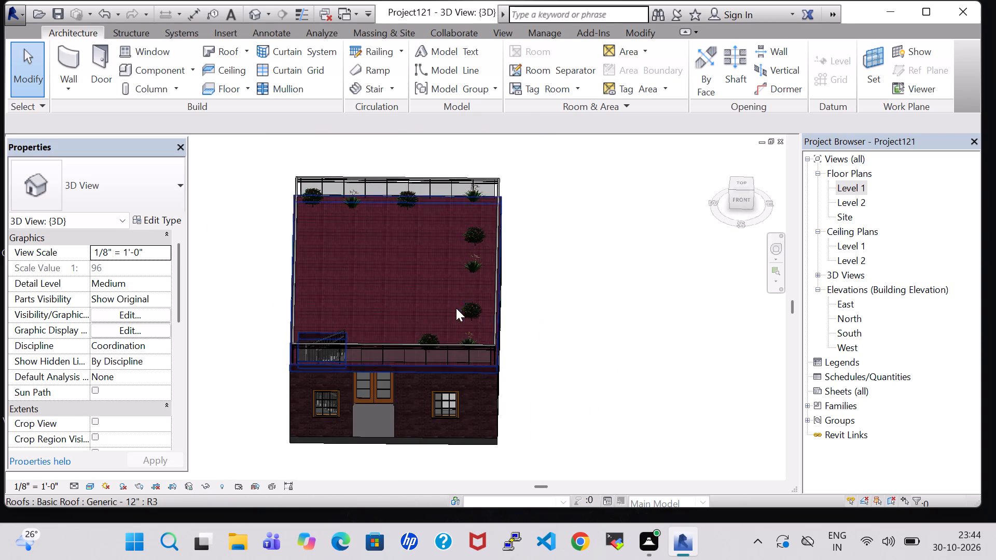
{"action": "scroll", "coordinate": [456, 308], "scroll_direction": "up", "scroll_amount": 3}
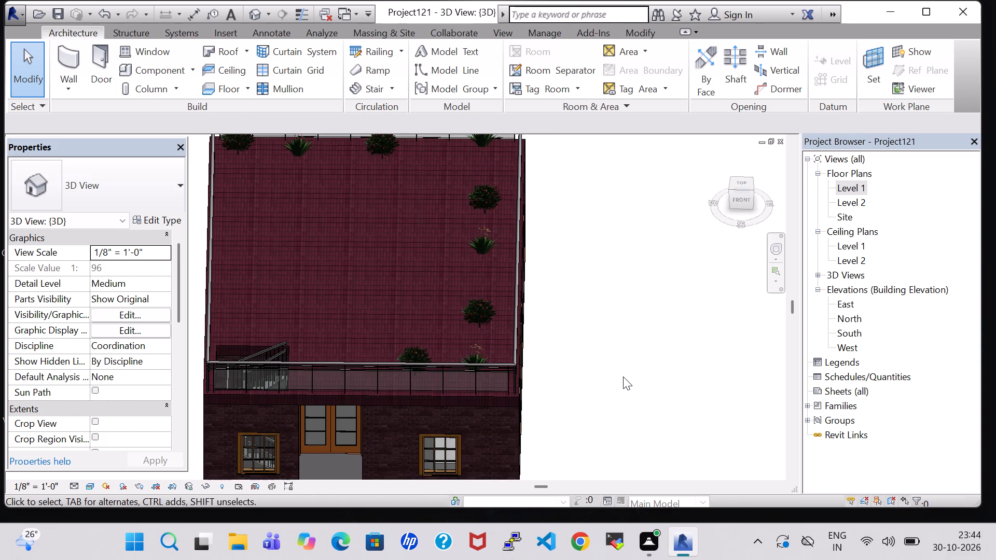
{"action": "middle_click_drag", "start_coordinate": [623, 376], "coordinate": [635, 335]}
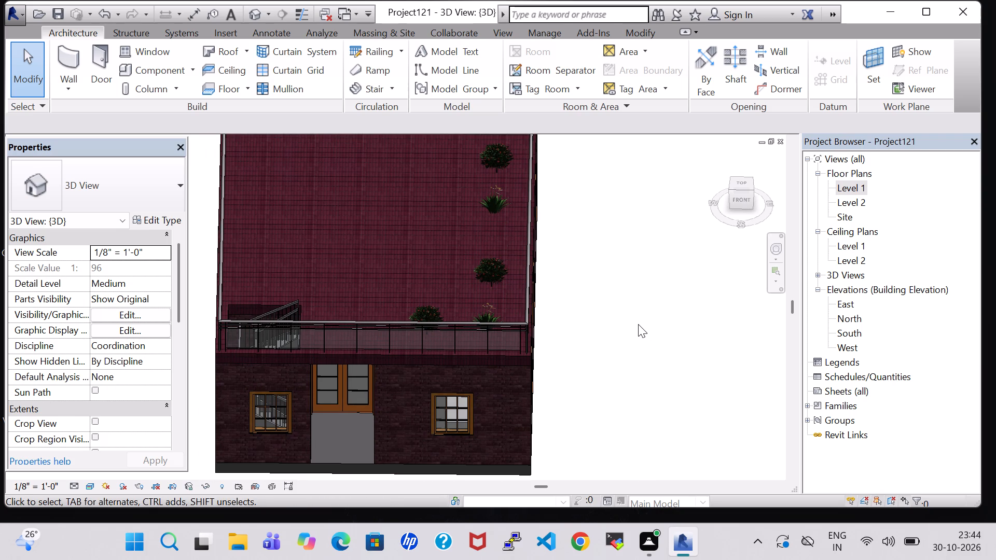
{"action": "left_click", "coordinate": [377, 328]}
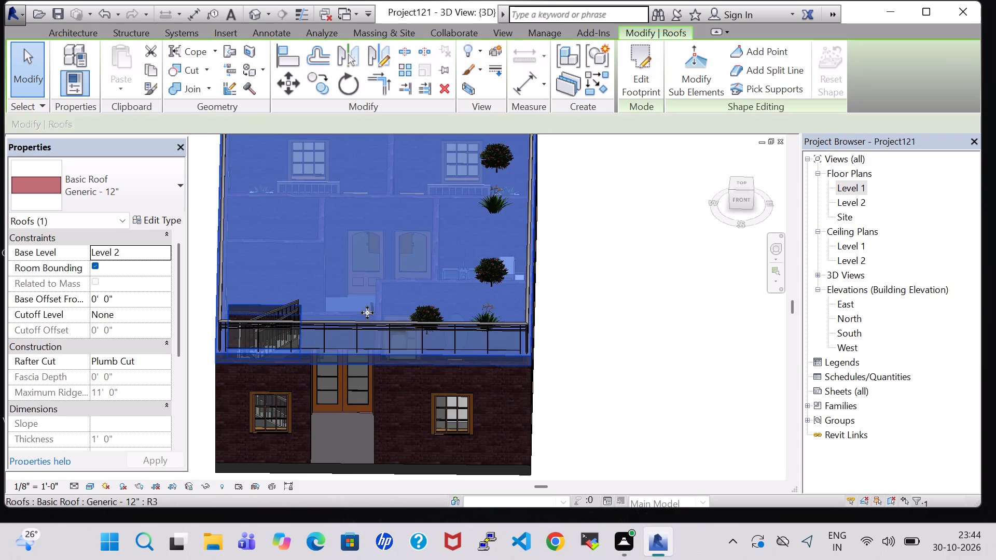
{"action": "left_click", "coordinate": [624, 324]}
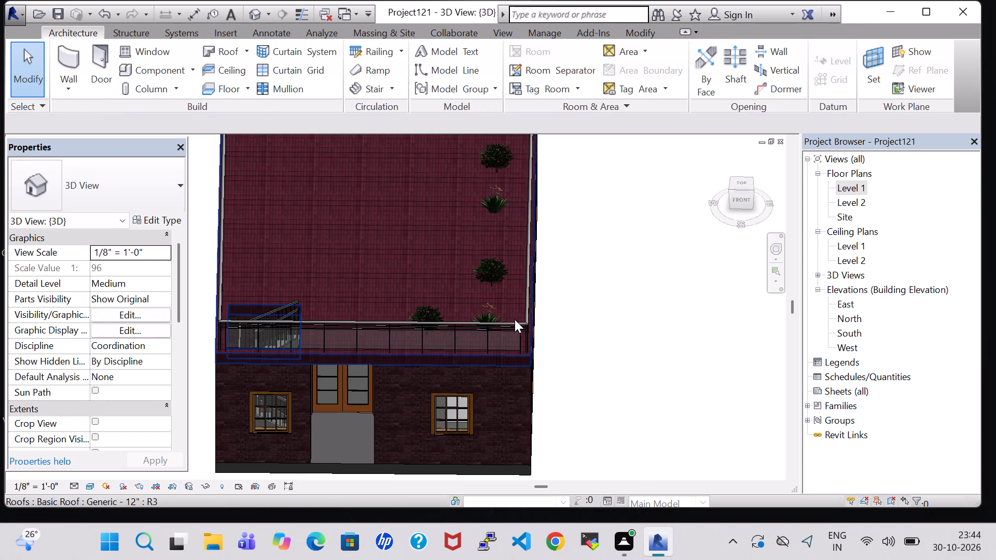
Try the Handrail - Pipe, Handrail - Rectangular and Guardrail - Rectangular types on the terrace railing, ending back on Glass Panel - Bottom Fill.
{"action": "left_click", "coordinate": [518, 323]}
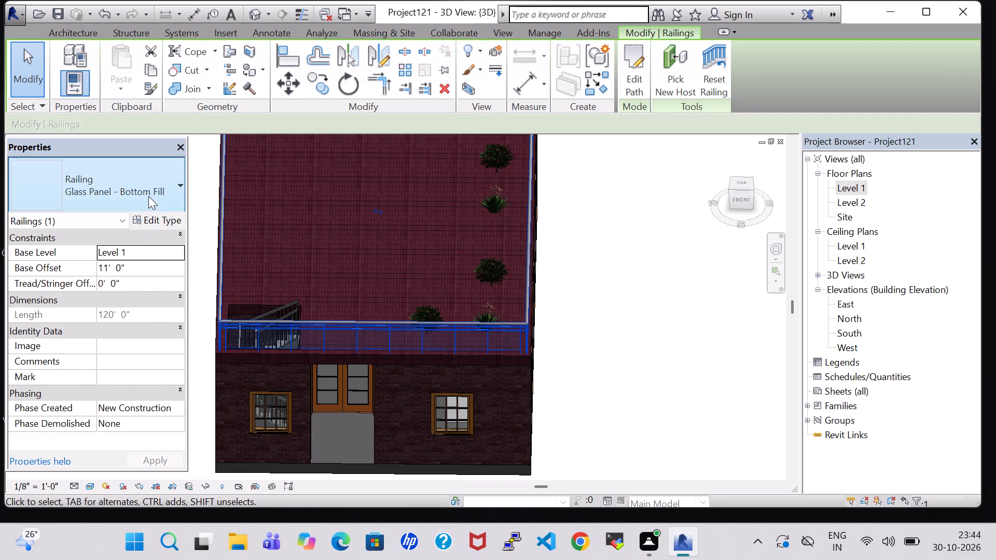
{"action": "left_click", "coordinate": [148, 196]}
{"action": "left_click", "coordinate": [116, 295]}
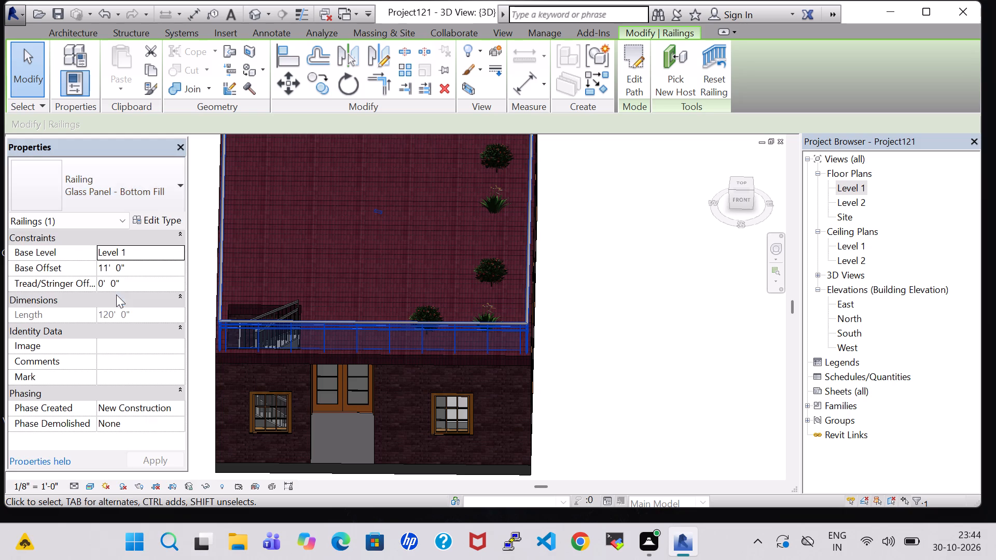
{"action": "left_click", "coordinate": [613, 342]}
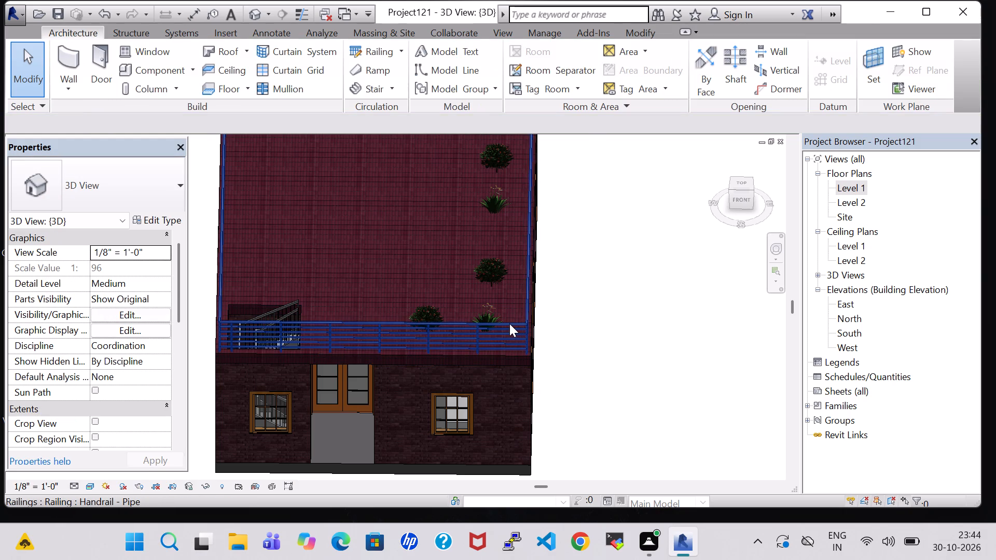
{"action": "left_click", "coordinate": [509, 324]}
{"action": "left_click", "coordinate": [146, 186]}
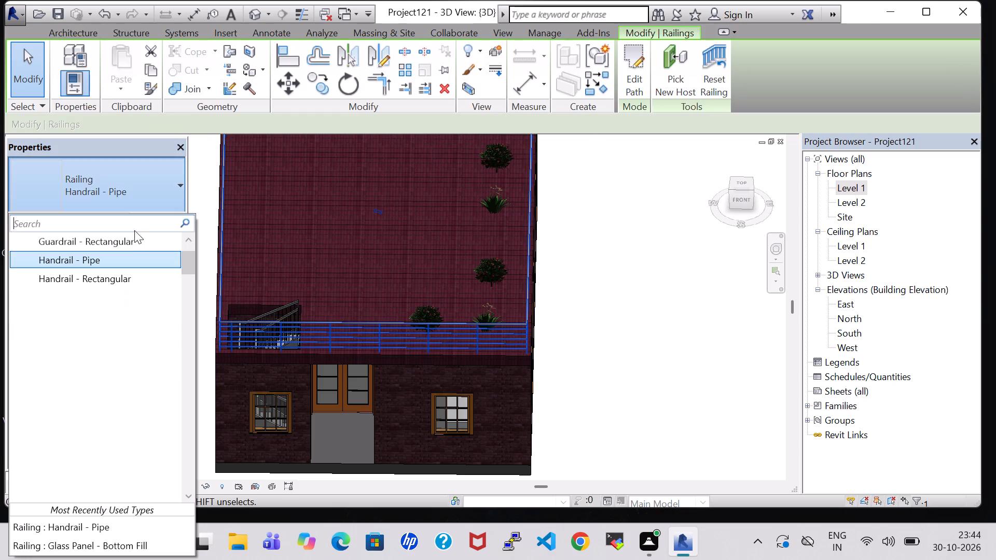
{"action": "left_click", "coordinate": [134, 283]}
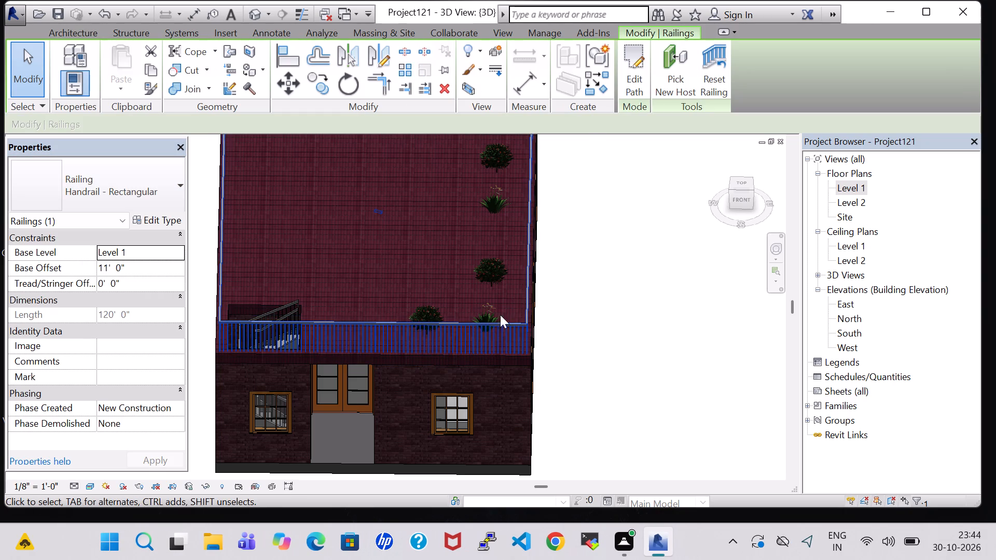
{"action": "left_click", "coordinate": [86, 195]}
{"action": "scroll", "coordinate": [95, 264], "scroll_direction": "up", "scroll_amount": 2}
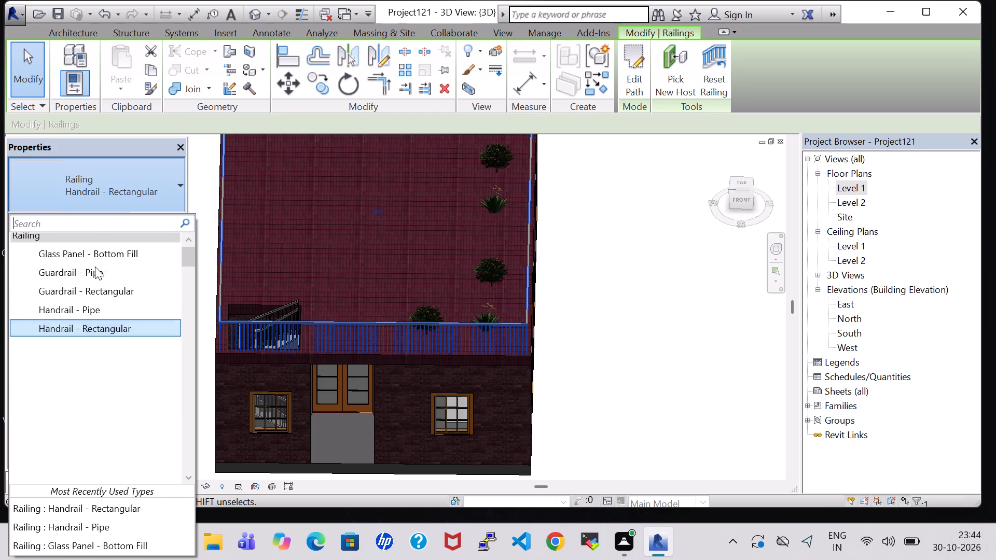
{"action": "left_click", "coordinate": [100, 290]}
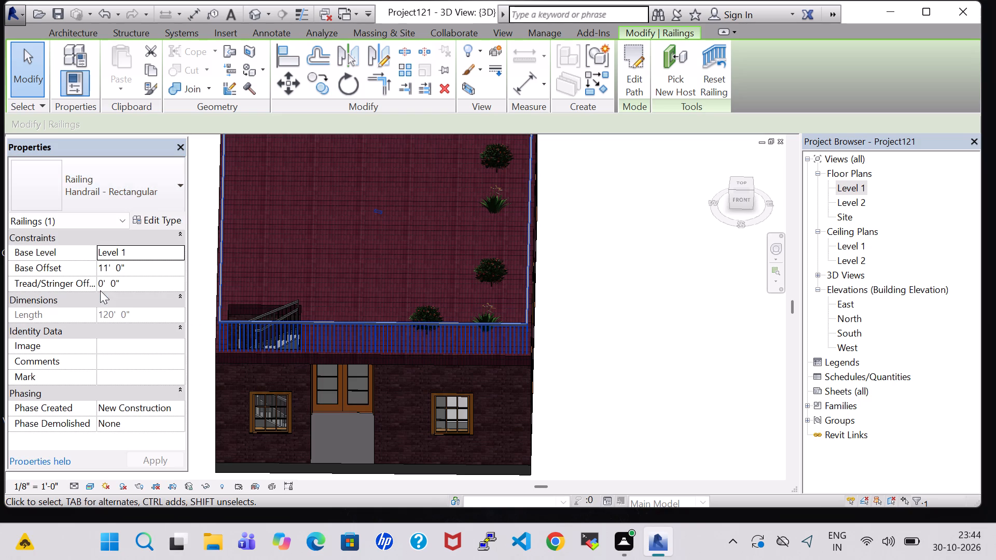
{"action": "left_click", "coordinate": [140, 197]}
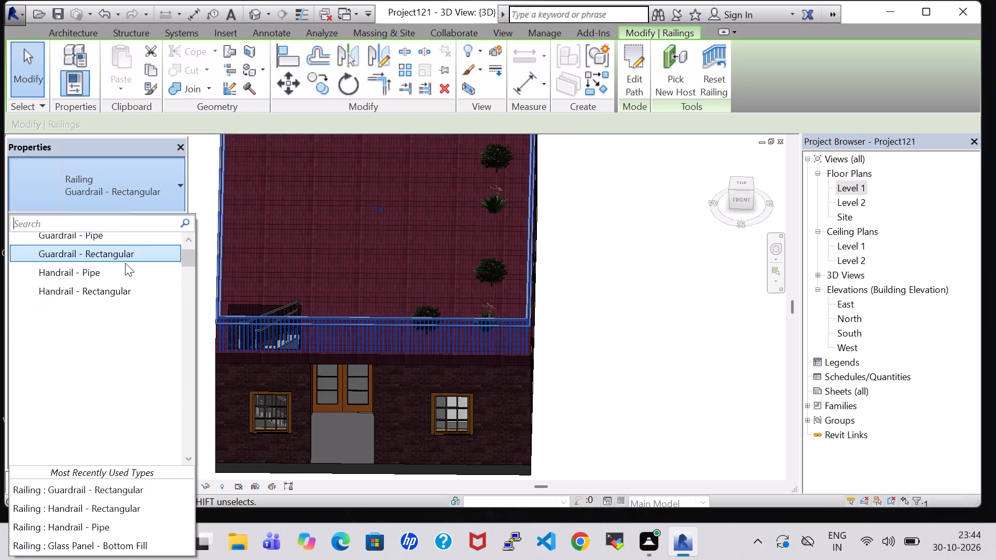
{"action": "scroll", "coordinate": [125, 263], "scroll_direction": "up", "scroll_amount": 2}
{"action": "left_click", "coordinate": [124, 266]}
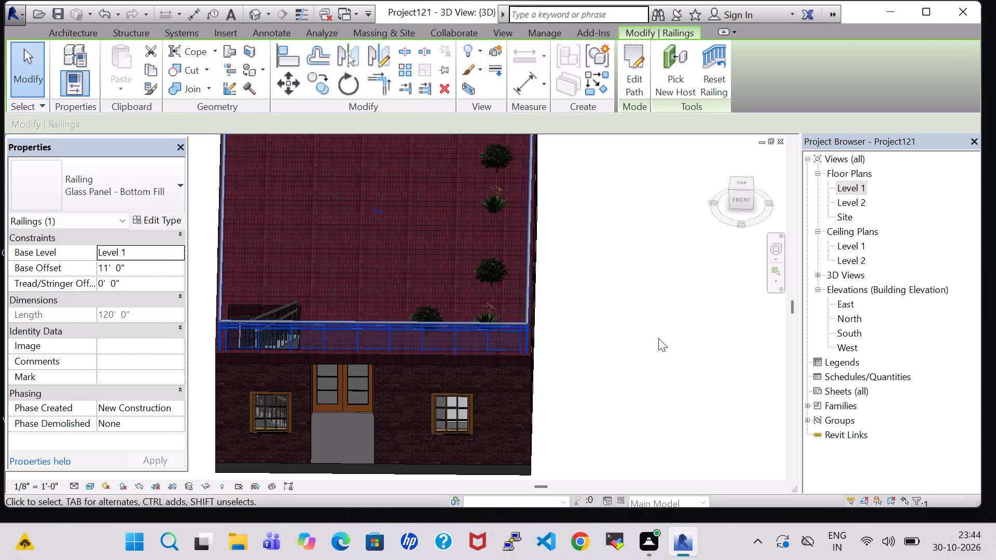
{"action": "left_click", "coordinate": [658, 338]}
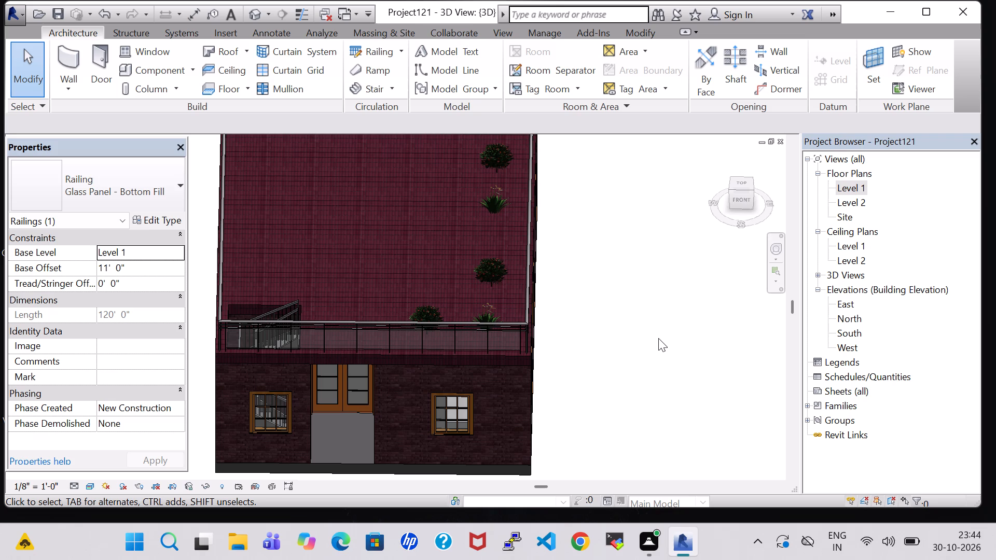
Examine the house exterior and terrace railing in 3D from the front and both front corners.
{"action": "middle_click_drag", "start_coordinate": [651, 347], "coordinate": [640, 311], "text": "shift"}
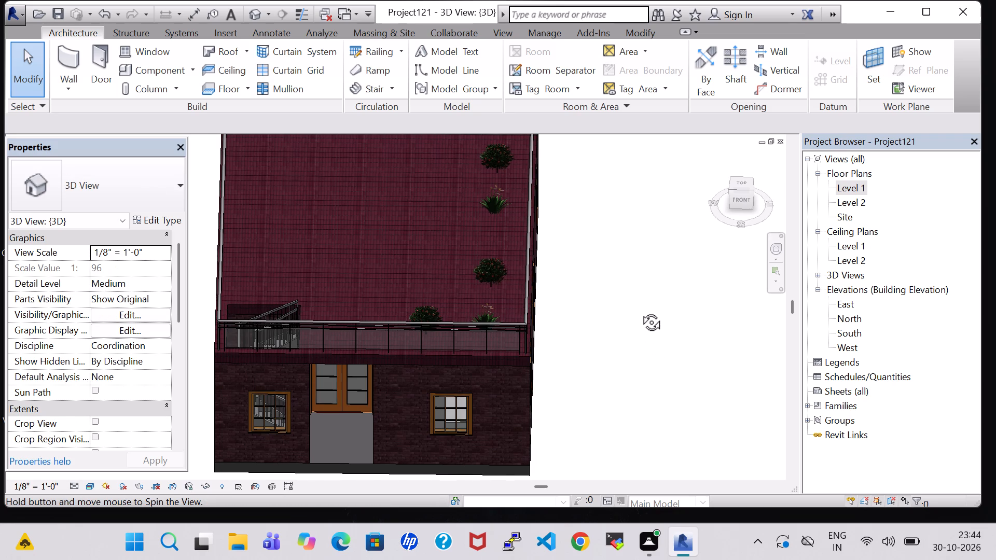
{"action": "middle_click_drag", "start_coordinate": [640, 311], "coordinate": [640, 296], "text": "shift"}
{"action": "middle_click_drag", "start_coordinate": [594, 331], "coordinate": [612, 281]}
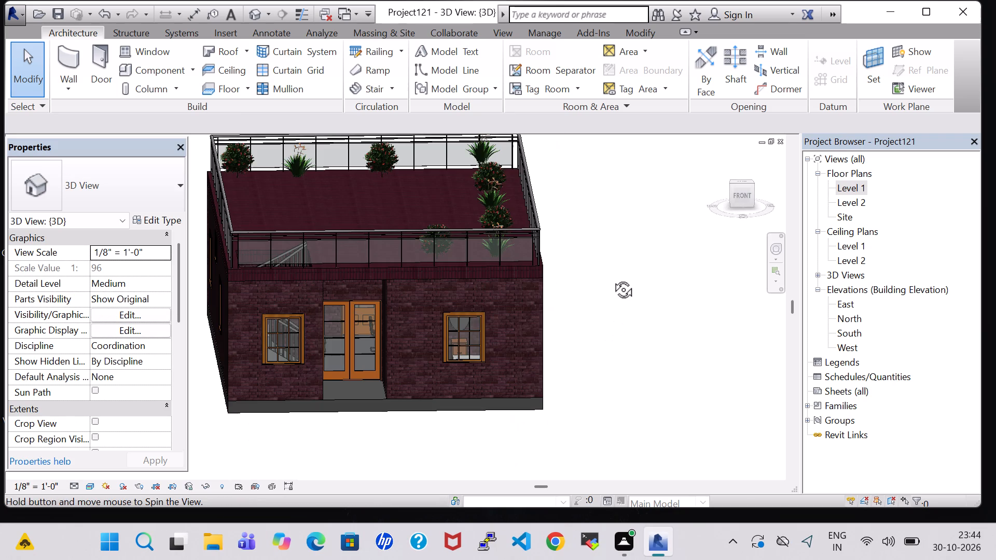
{"action": "scroll", "coordinate": [612, 278], "scroll_direction": "down", "scroll_amount": 1}
{"action": "middle_click_drag", "start_coordinate": [612, 278], "coordinate": [584, 275], "text": "shift"}
{"action": "middle_click_drag", "start_coordinate": [534, 310], "coordinate": [540, 304], "text": "shift"}
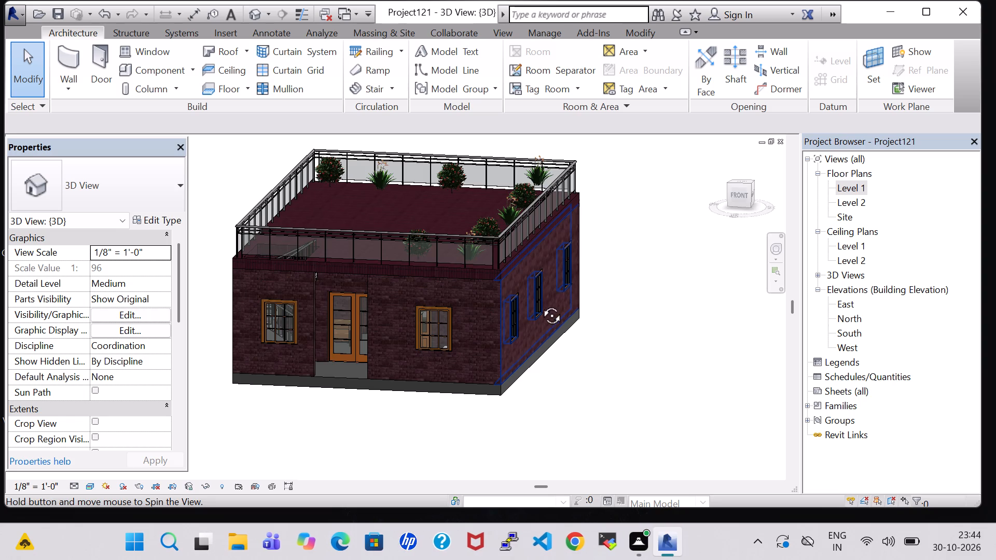
{"action": "middle_click_drag", "start_coordinate": [540, 304], "coordinate": [547, 269], "text": "shift"}
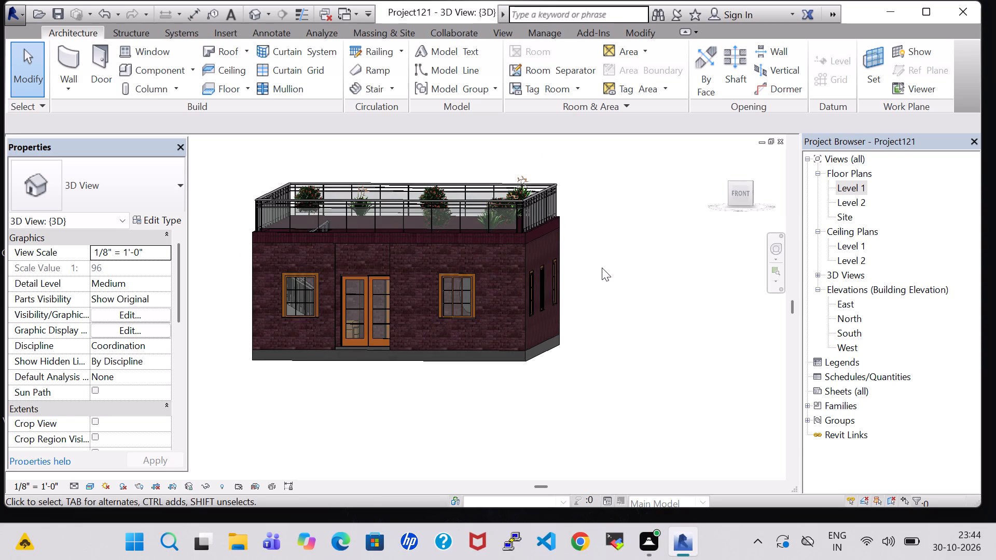
{"action": "left_click", "coordinate": [612, 321]}
{"action": "middle_click_drag", "start_coordinate": [444, 382], "coordinate": [468, 387], "text": "shift"}
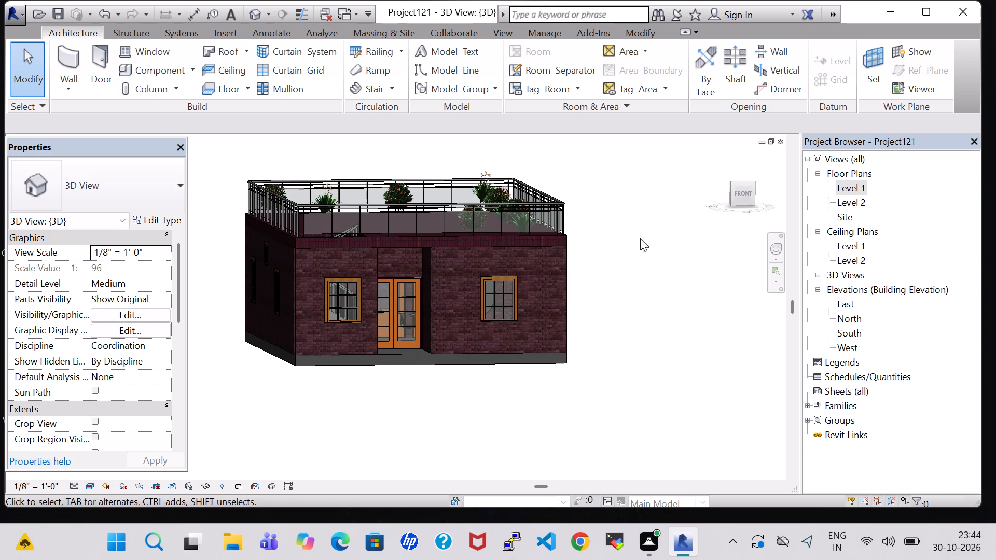
{"action": "left_click", "coordinate": [747, 198]}
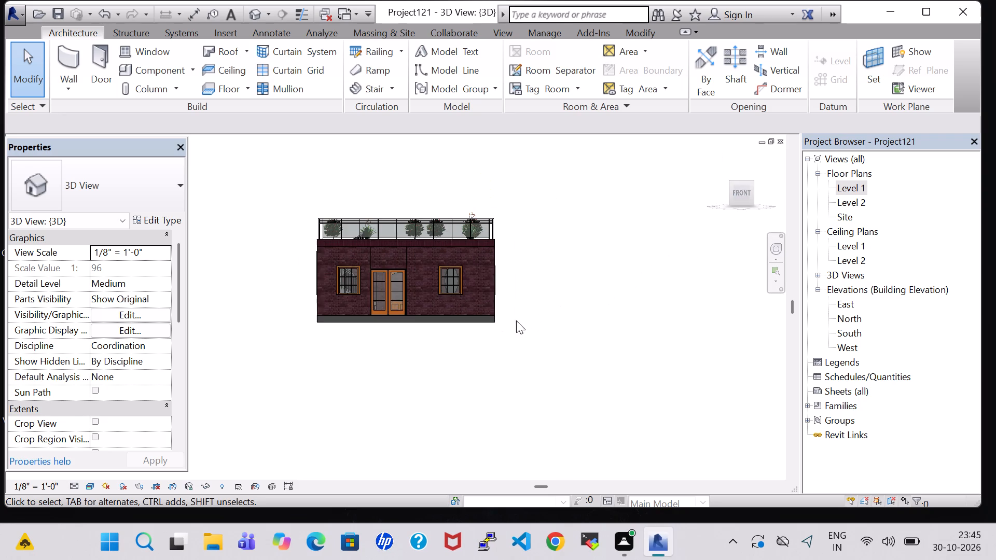
{"action": "scroll", "coordinate": [414, 320], "scroll_direction": "up", "scroll_amount": 6}
{"action": "middle_click_drag", "start_coordinate": [436, 282], "coordinate": [444, 304], "text": "shift"}
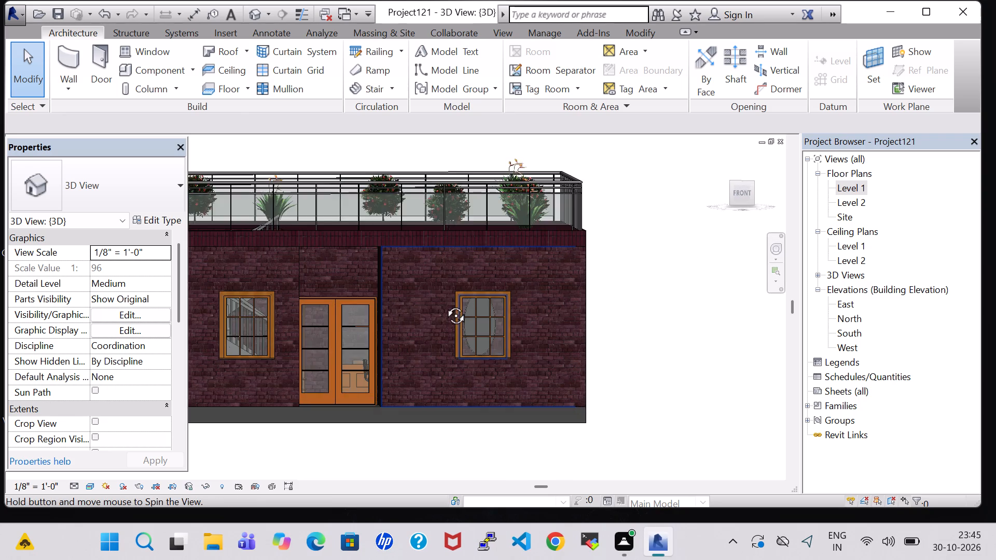
{"action": "middle_click_drag", "start_coordinate": [444, 304], "coordinate": [444, 315], "text": "shift"}
{"action": "middle_click_drag", "start_coordinate": [606, 302], "coordinate": [670, 312]}
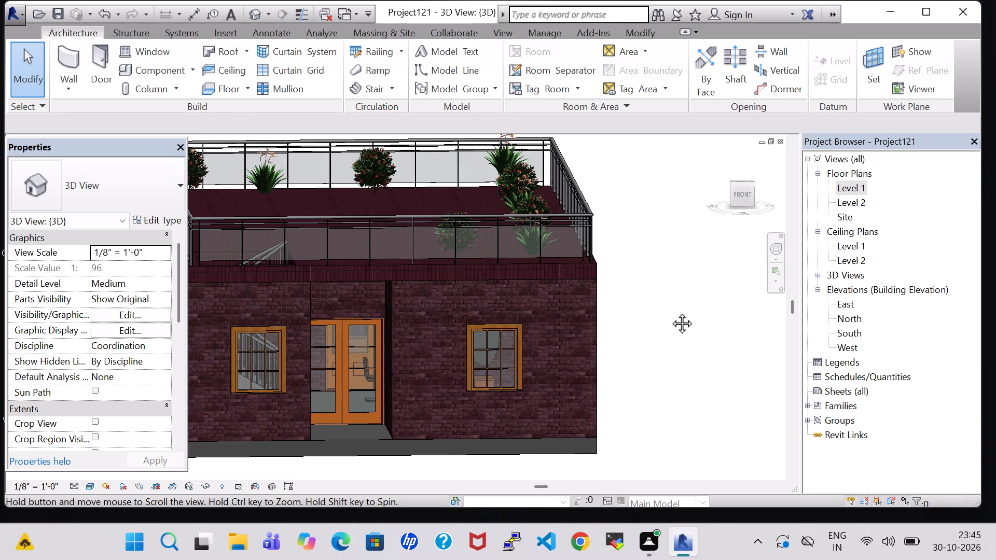
Examine the house's front facade, side walls and glass-railed roof terrace in 3D from the front and both front corners.
{"action": "middle_click_drag", "start_coordinate": [670, 312], "coordinate": [686, 313]}
{"action": "middle_click_drag", "start_coordinate": [578, 370], "coordinate": [566, 335]}
{"action": "middle_click_drag", "start_coordinate": [566, 335], "coordinate": [573, 321], "text": "shift"}
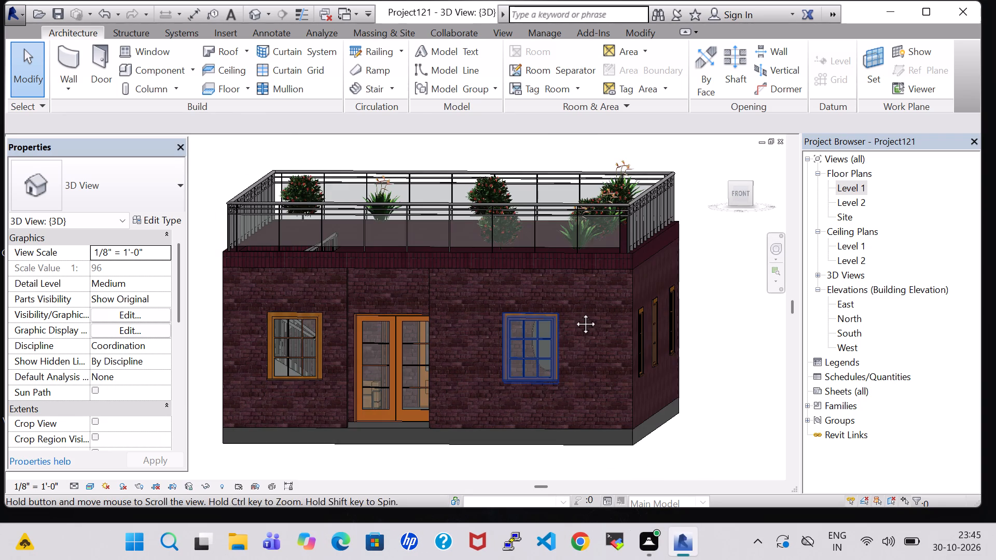
{"action": "middle_click_drag", "start_coordinate": [575, 312], "coordinate": [598, 317]}
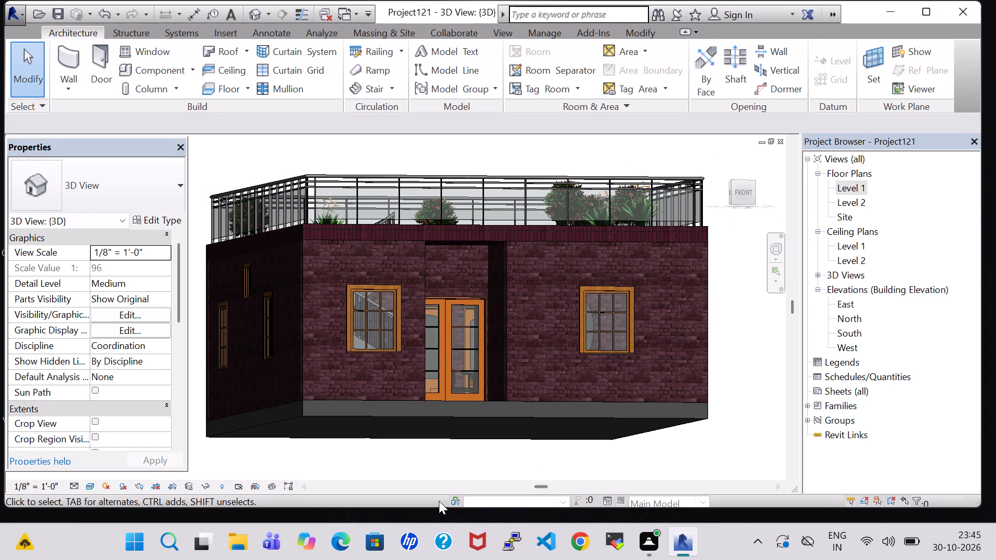
{"action": "left_click", "coordinate": [302, 487]}
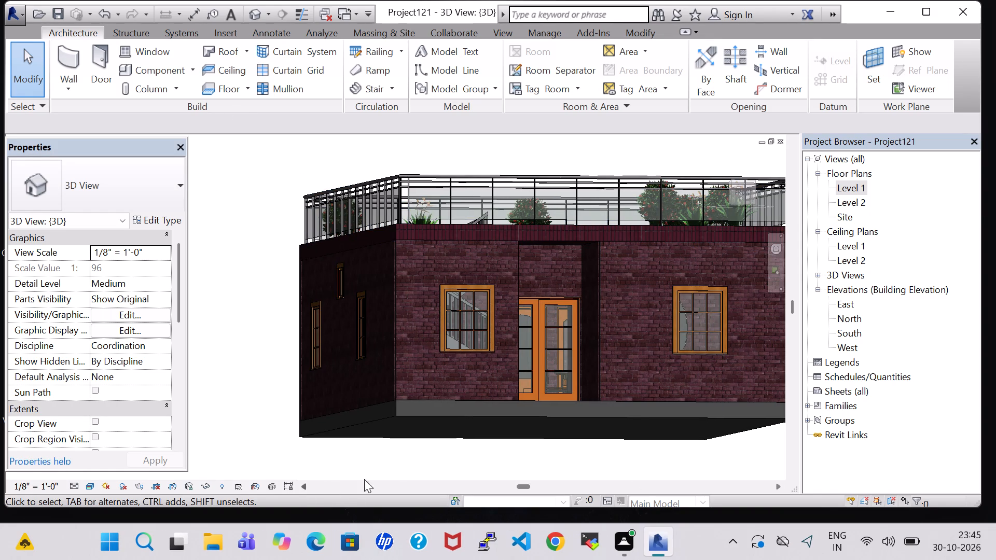
{"action": "middle_click_drag", "start_coordinate": [448, 467], "coordinate": [423, 467], "text": "shift"}
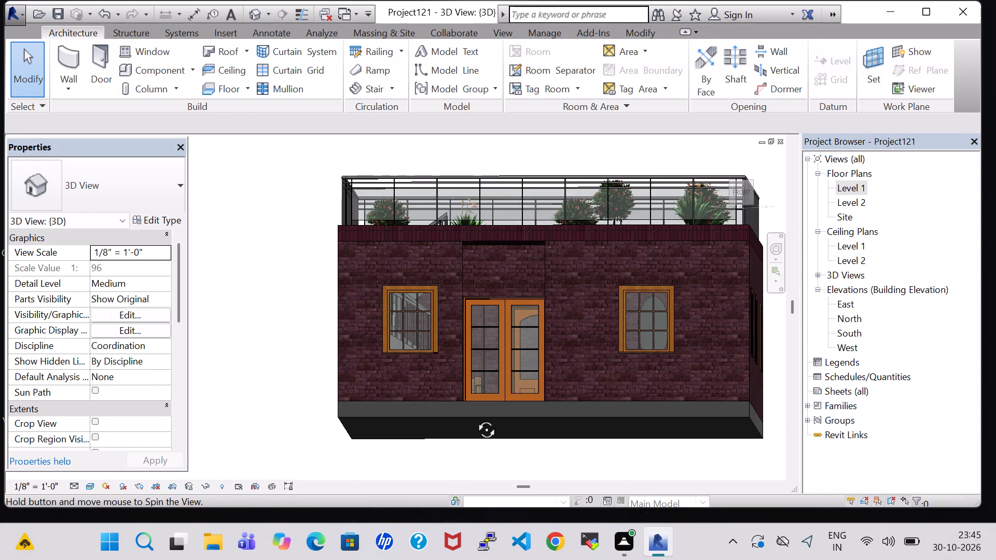
{"action": "middle_click_drag", "start_coordinate": [552, 355], "coordinate": [552, 375], "text": "shift"}
{"action": "middle_click", "coordinate": [594, 355]}
{"action": "middle_click_drag", "start_coordinate": [594, 355], "coordinate": [596, 356]}
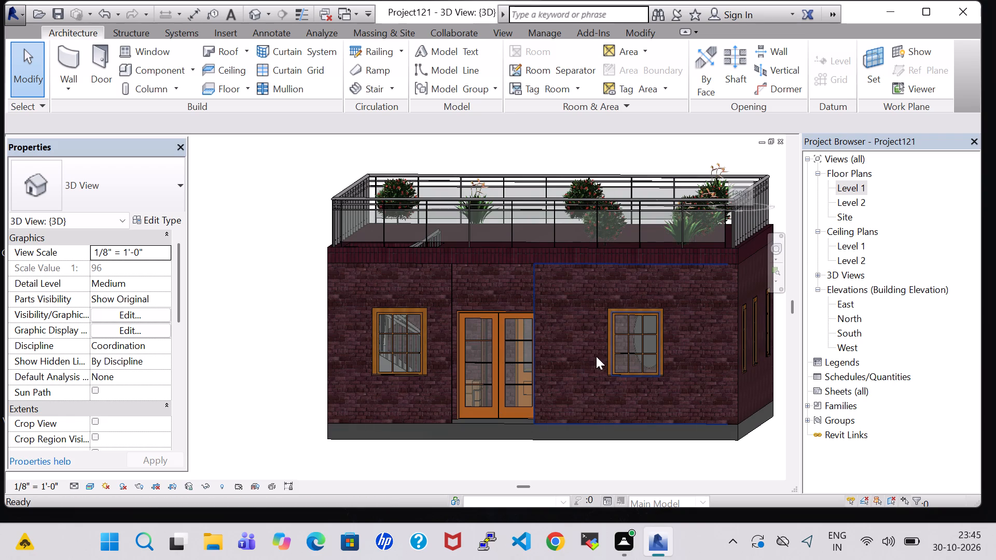
{"action": "middle_click_drag", "start_coordinate": [596, 356], "coordinate": [607, 361]}
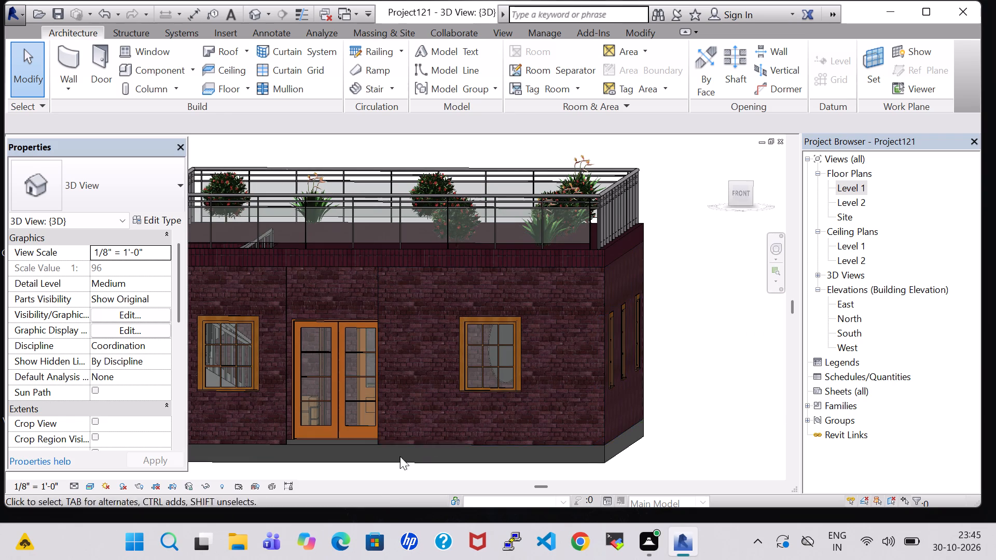
{"action": "left_click", "coordinate": [303, 486]}
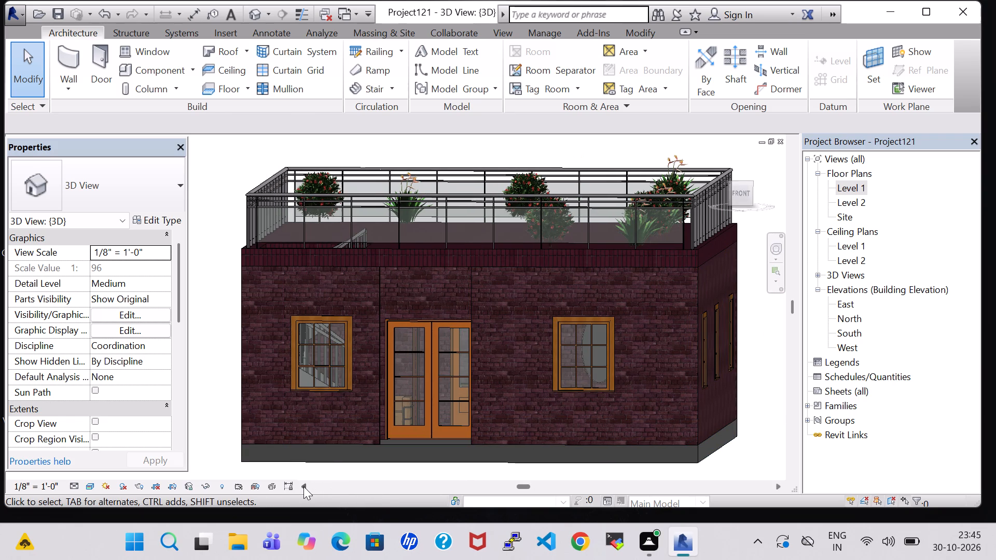
Save the project.
{"action": "left_click", "coordinate": [59, 16]}
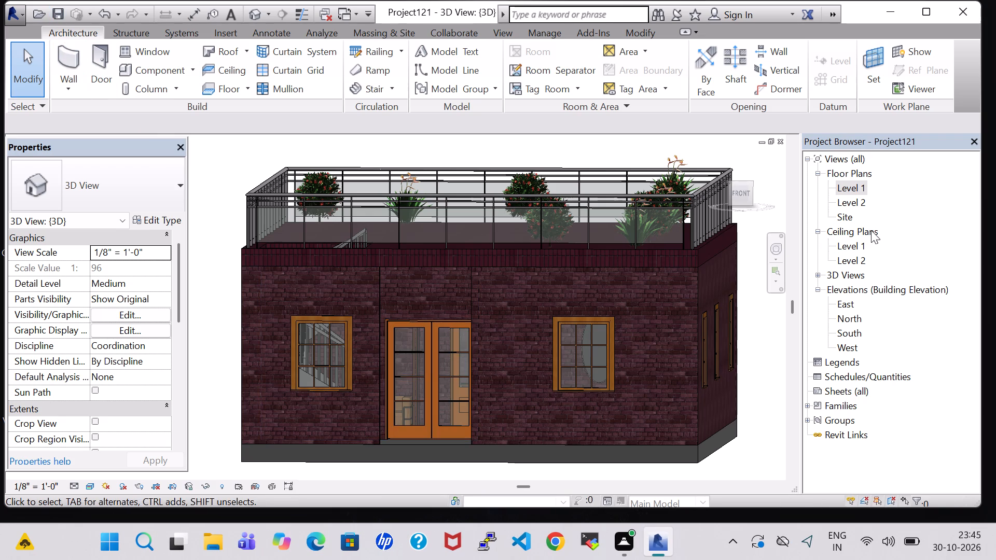
Orient the 3D view straight onto the front facade, framing the whole house, and save the project again.
{"action": "left_click", "coordinate": [733, 191]}
{"action": "left_click", "coordinate": [743, 197]}
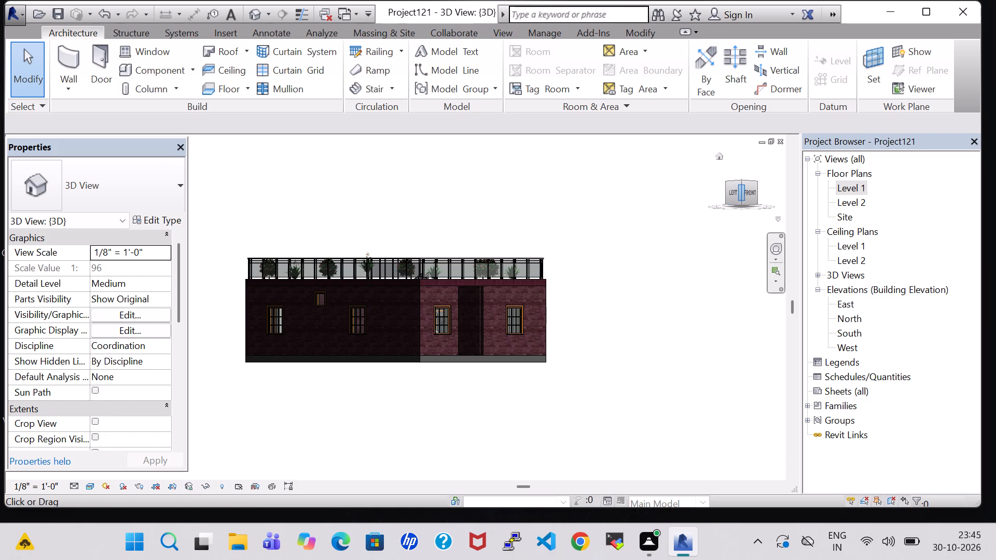
{"action": "left_click", "coordinate": [747, 191]}
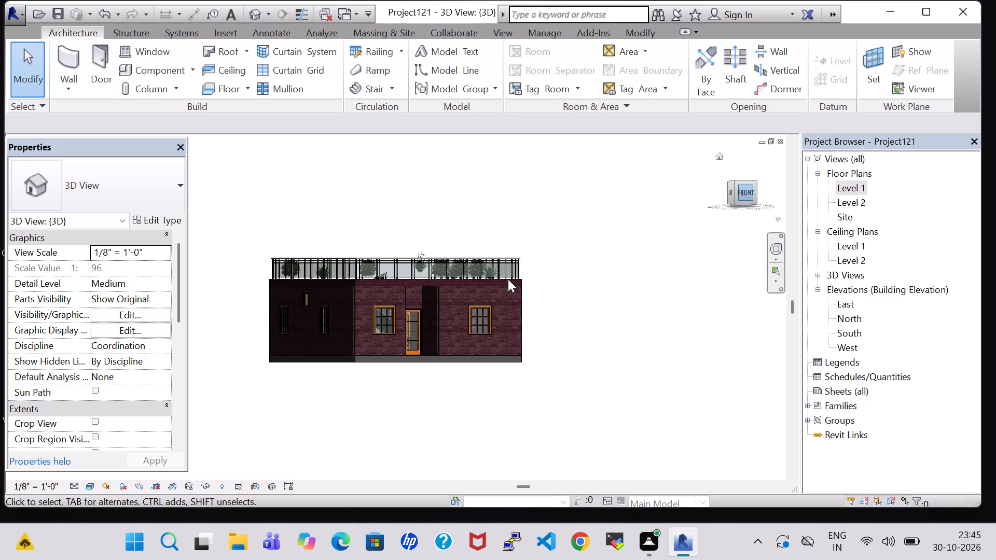
{"action": "scroll", "coordinate": [416, 293], "scroll_direction": "up", "scroll_amount": 5}
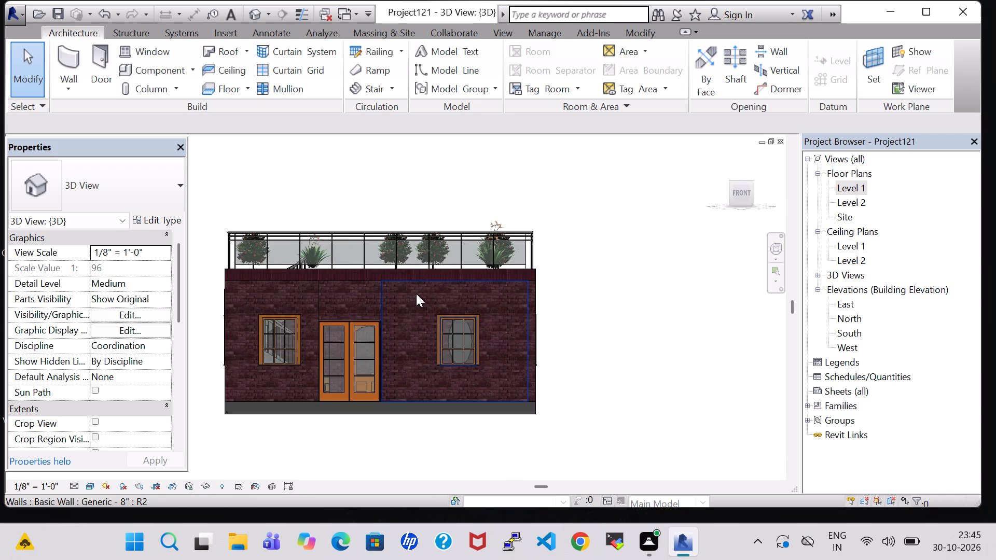
{"action": "middle_click_drag", "start_coordinate": [416, 293], "coordinate": [524, 306]}
{"action": "scroll", "coordinate": [419, 293], "scroll_direction": "up", "scroll_amount": 1}
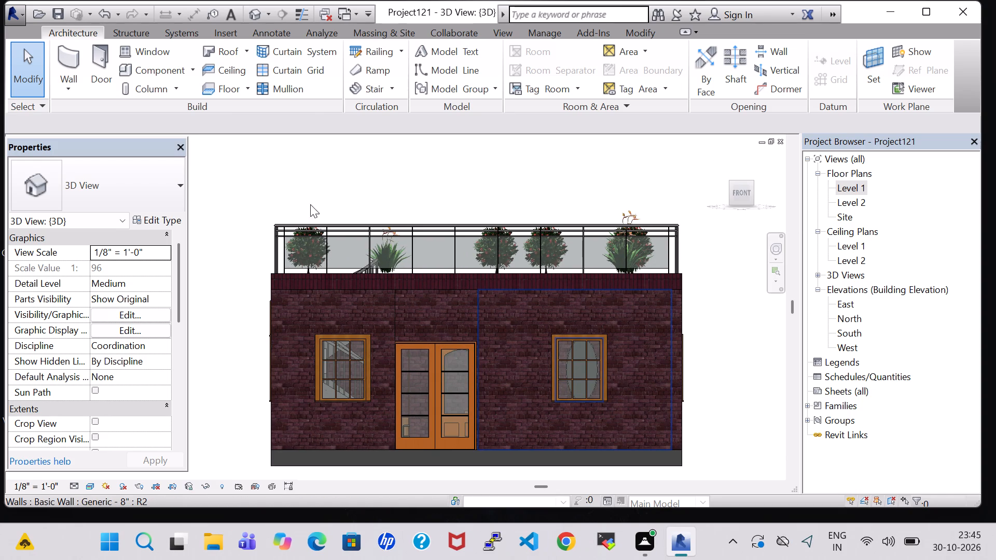
{"action": "left_click", "coordinate": [60, 14]}
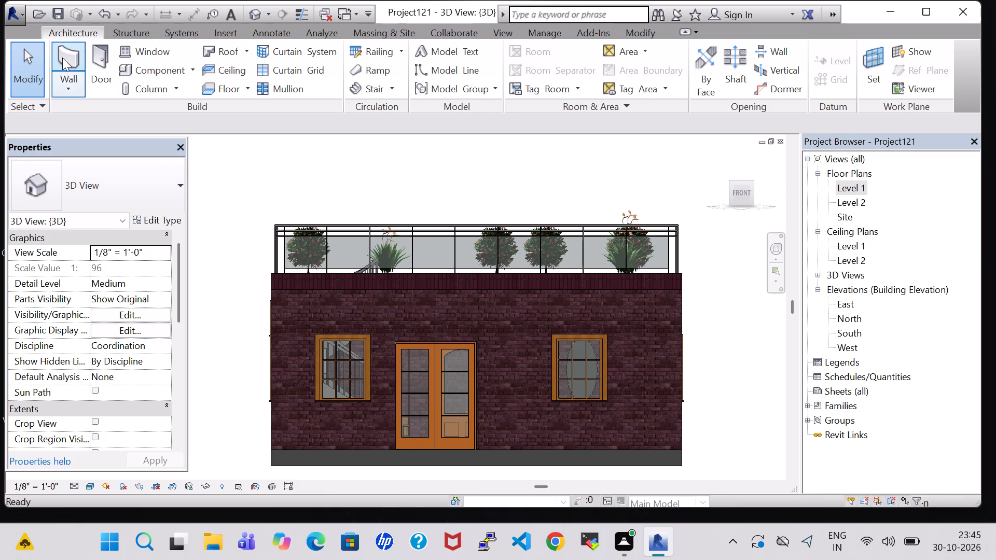
Export the model as an IFC 2x3 file named Project121 into the work folder.
{"action": "left_click", "coordinate": [16, 12]}
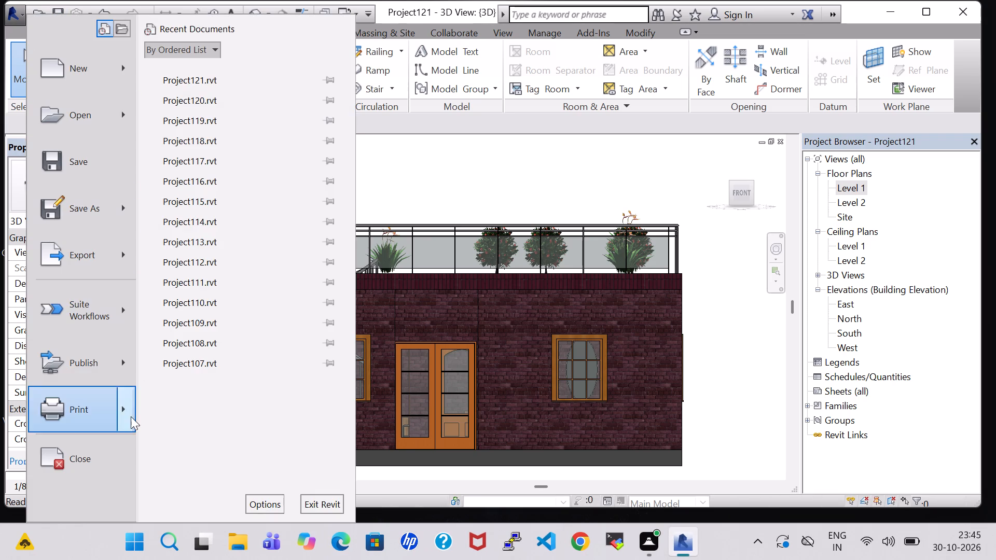
{"action": "left_click", "coordinate": [92, 267]}
{"action": "left_click", "coordinate": [215, 379]}
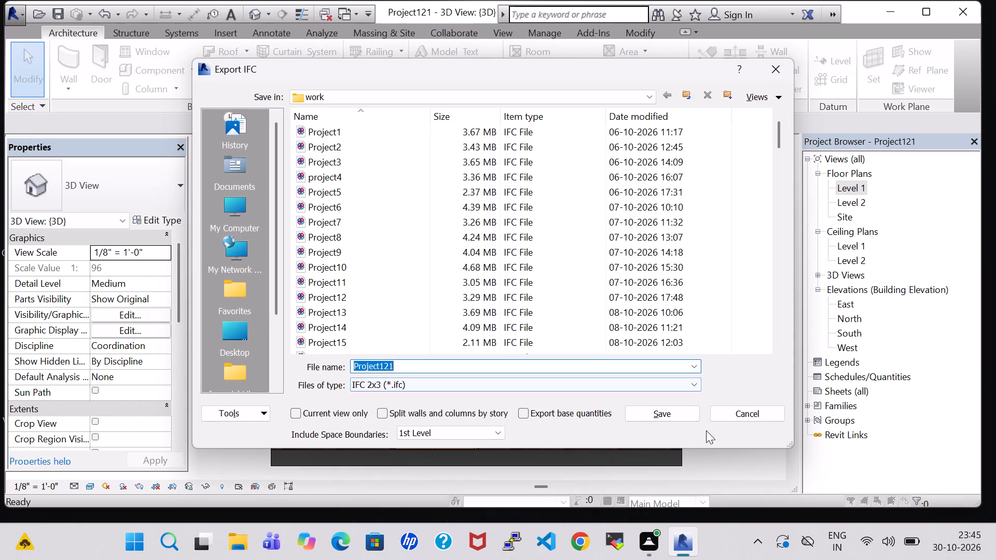
{"action": "left_click", "coordinate": [676, 417]}
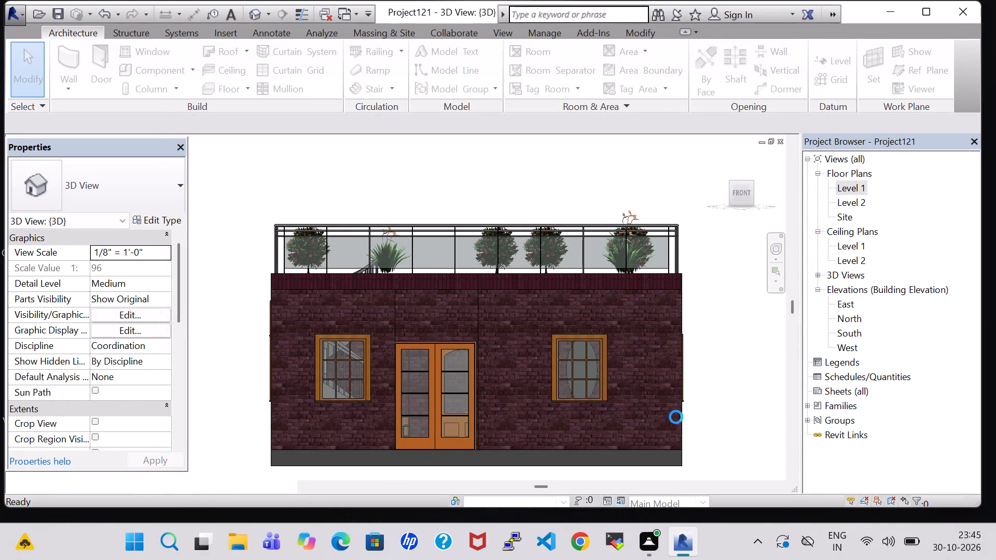